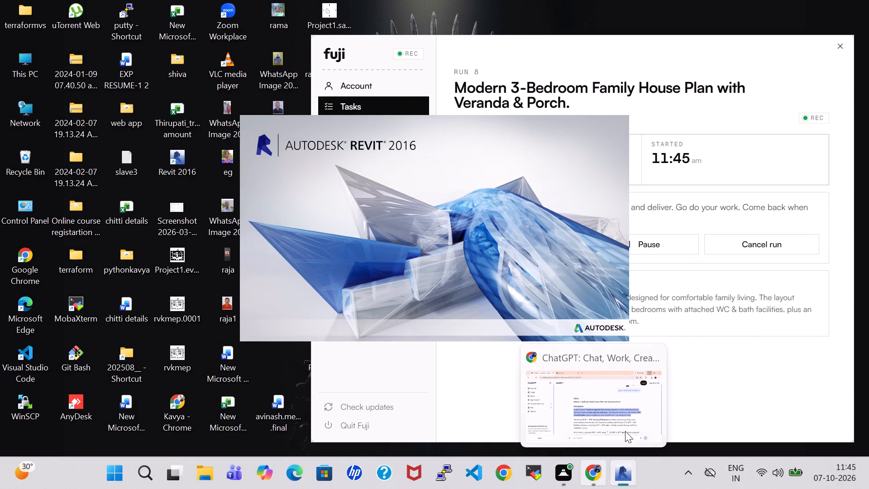
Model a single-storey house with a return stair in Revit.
Close the ChatGPT browser window.
left_click(652, 354)
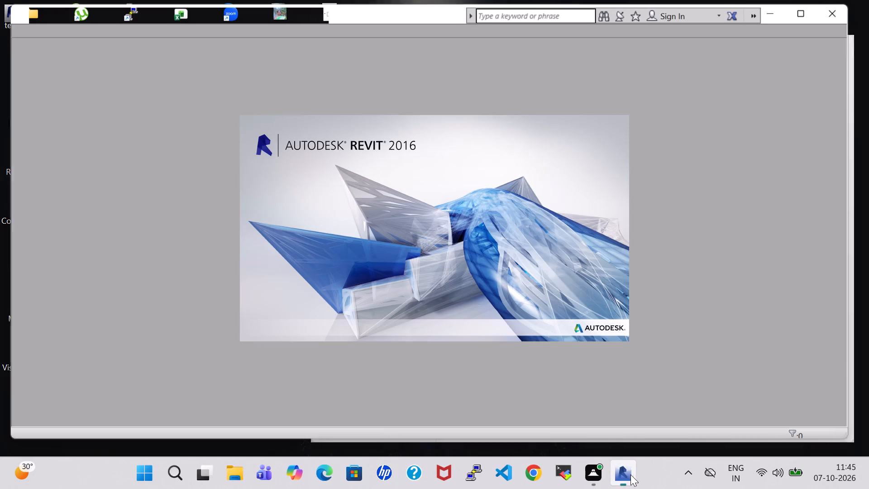
left_click(636, 169)
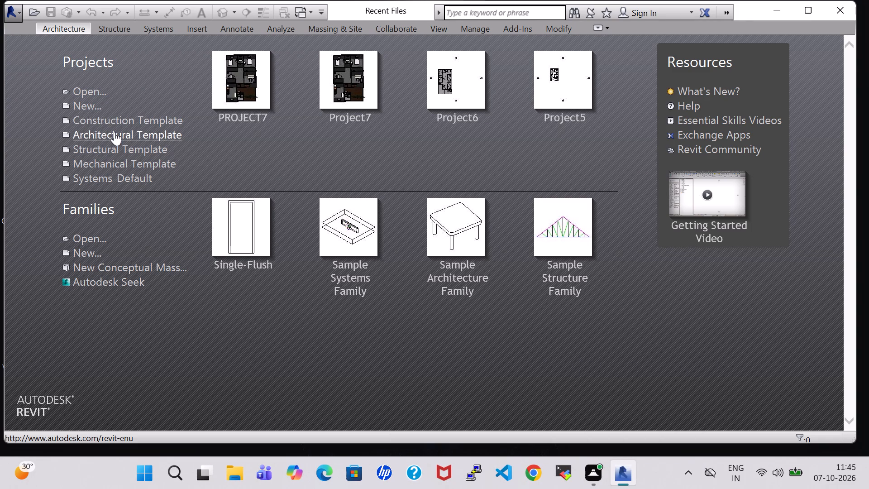
Create a new project from the Architectural Template.
left_click(84, 101)
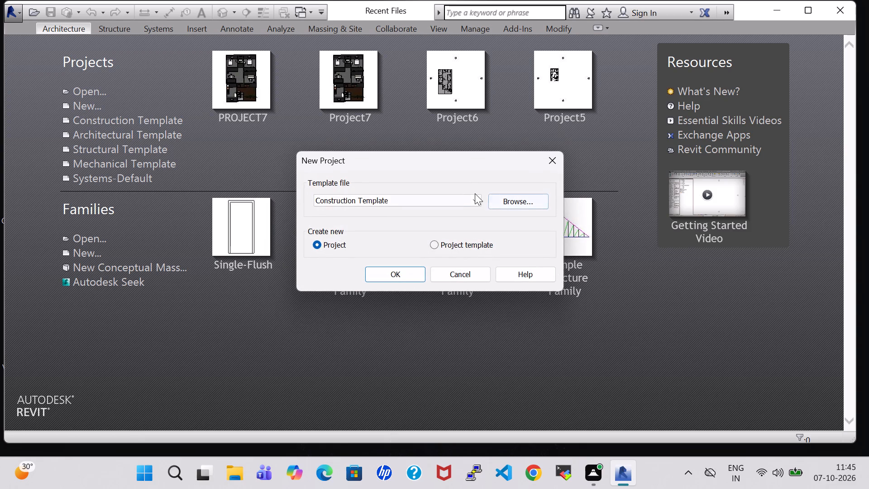
left_click(475, 197)
left_click(370, 225)
left_click(389, 275)
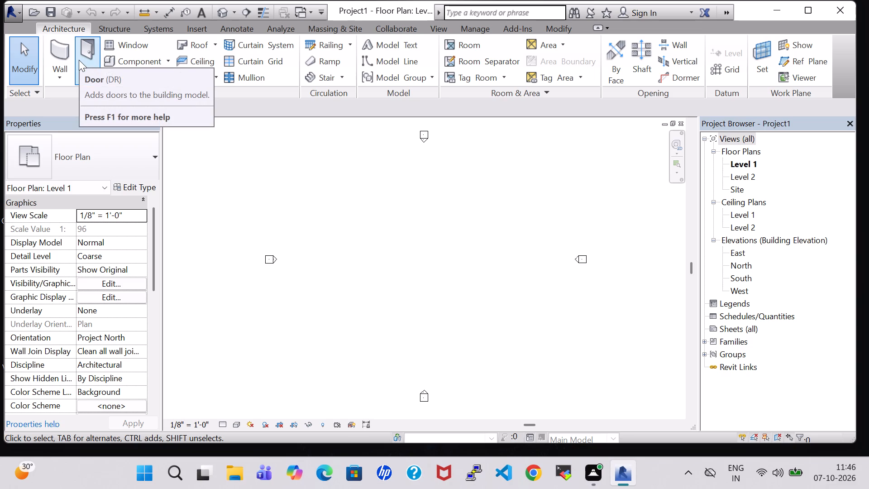
Switch to File Explorer and view the ground floor plan image "WhatsApp Image 2026-10-07 at 11.43.15 (1)" in Downloads, closing it when done.
left_click(240, 468)
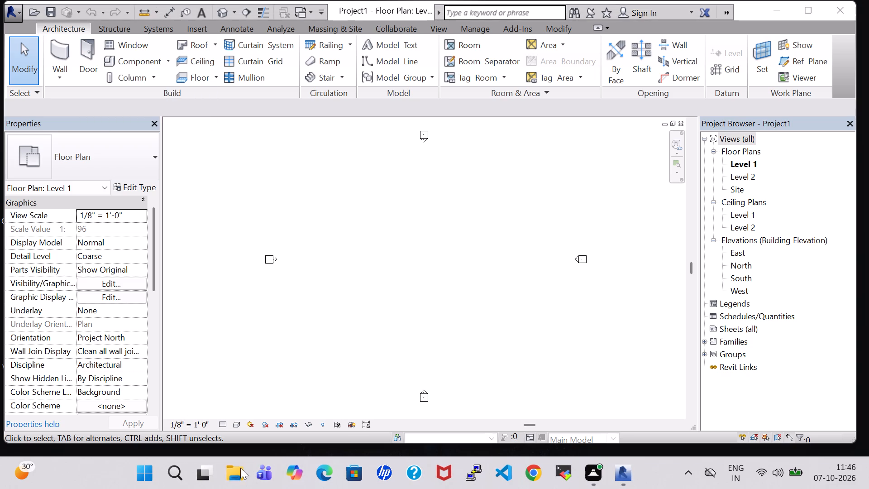
left_click(54, 197)
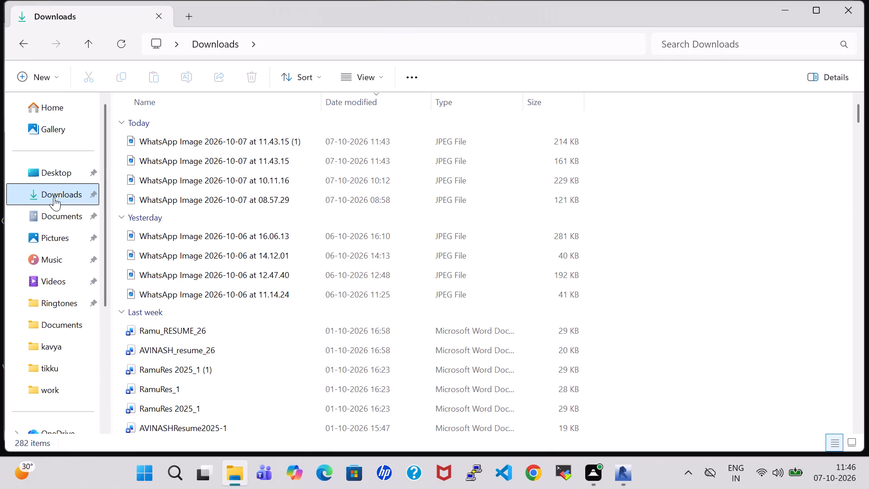
double_click(212, 149)
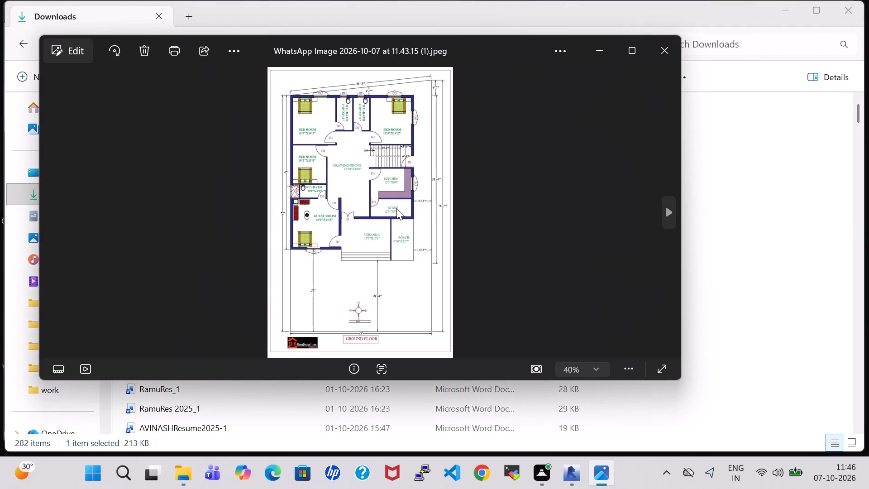
left_click(664, 47)
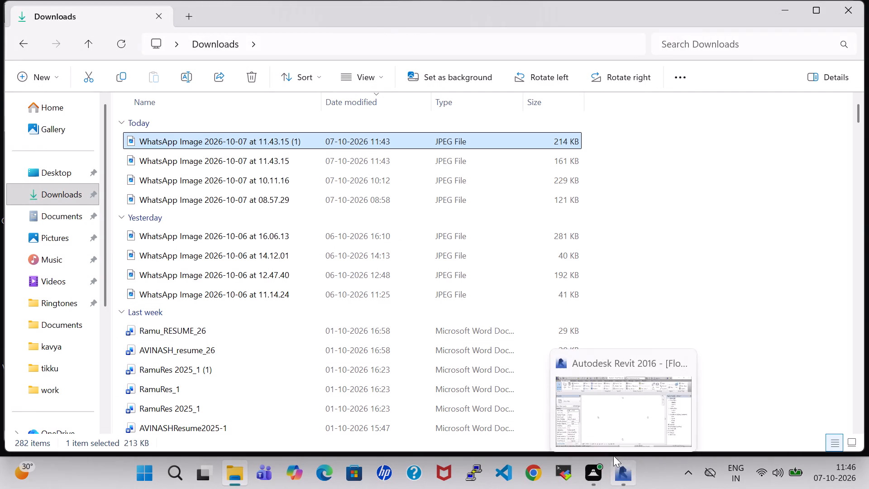
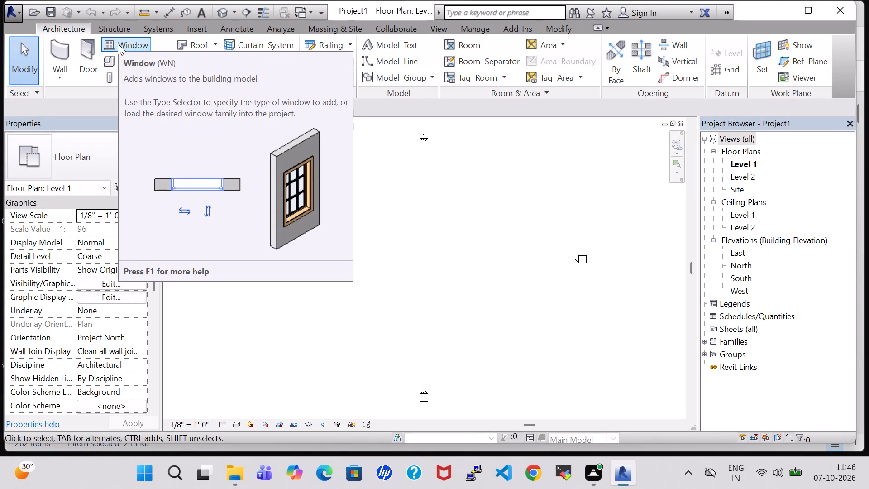
Draw a closed rectangle of Generic - 8" exterior walls, 43' wide by about 48' deep, with an unconnected height of 10'.
left_click(49, 45)
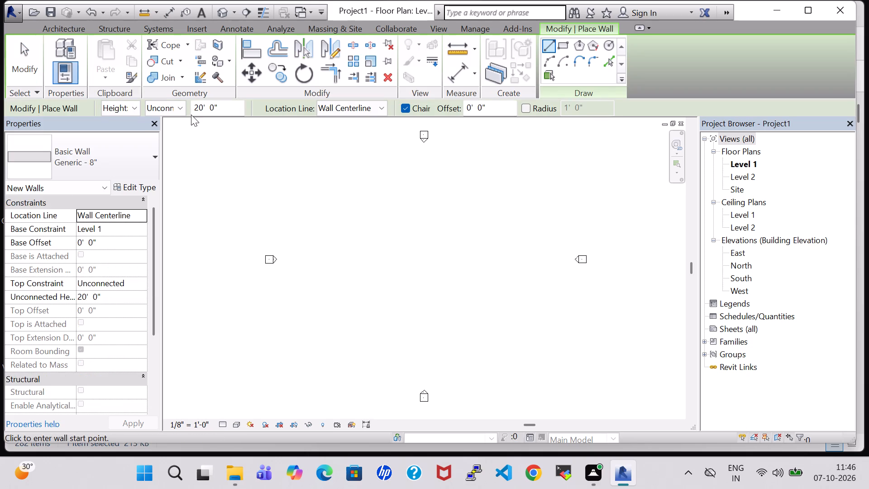
left_click(196, 110)
key("Right")
key("BackSpace")
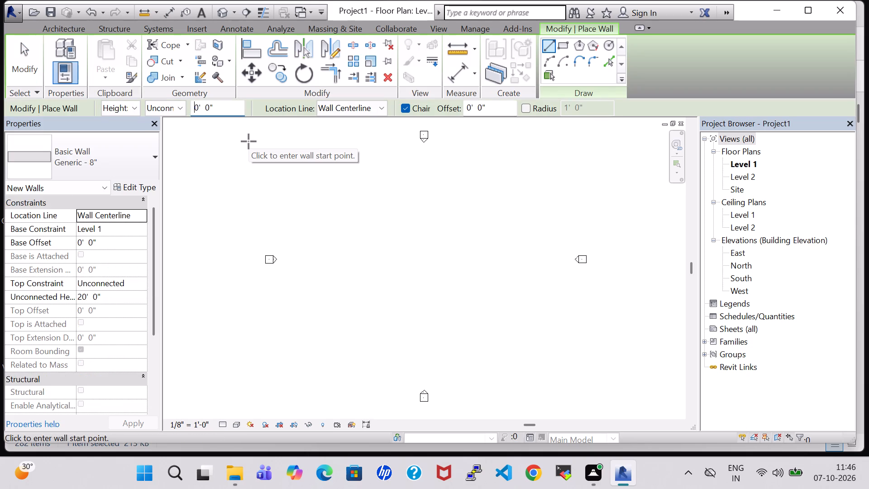
key("1")
key("Return")
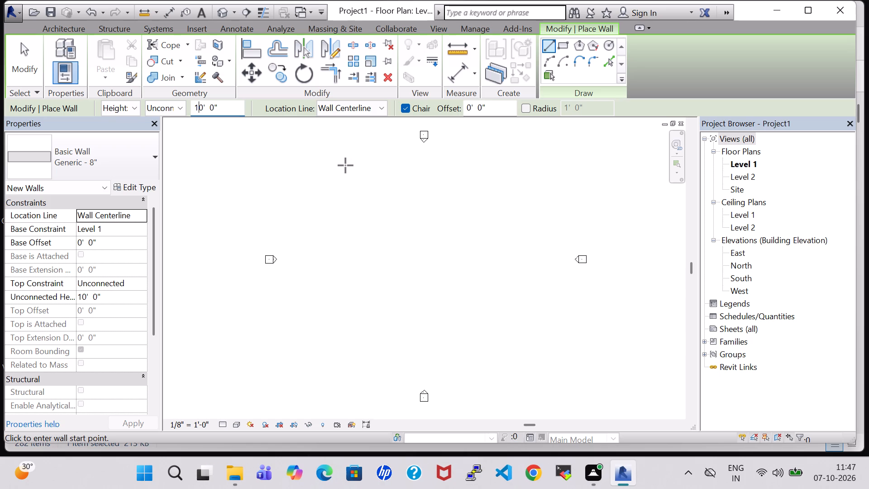
left_click_drag(333, 175, 340, 240)
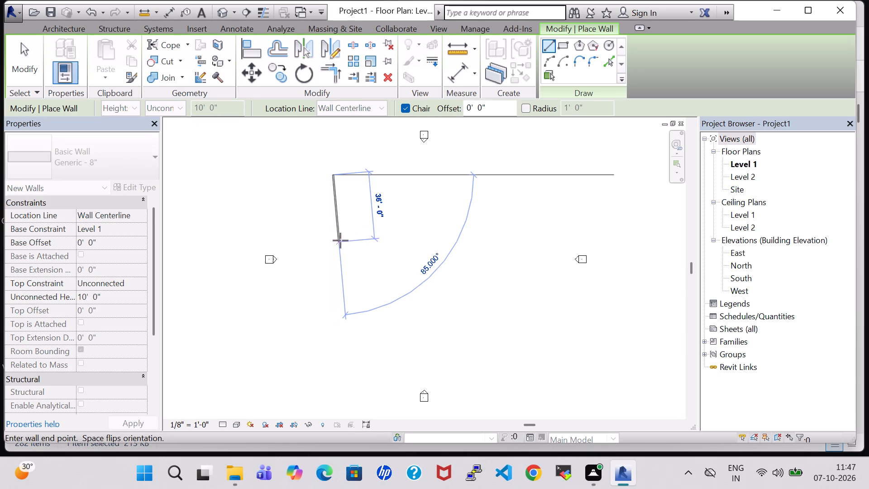
left_click_drag(340, 240, 338, 264)
left_click(338, 264)
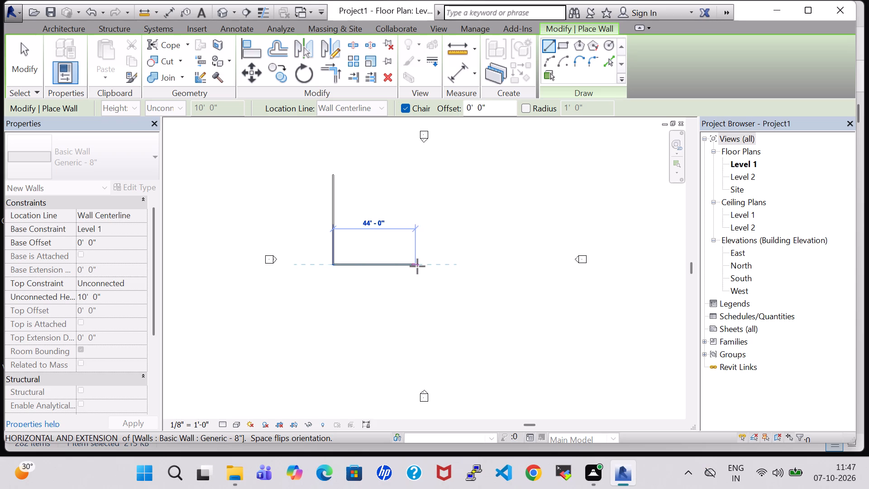
type("43")
key("Return")
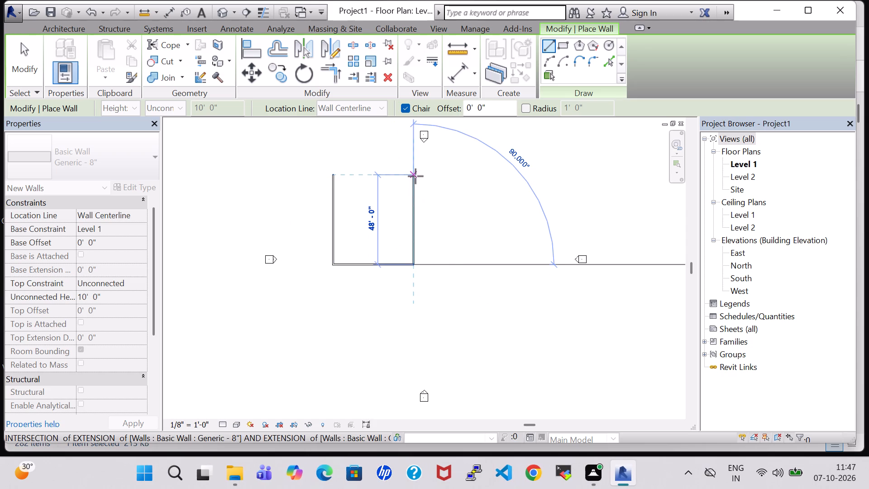
left_click(415, 176)
scroll(337, 174, "up", 10)
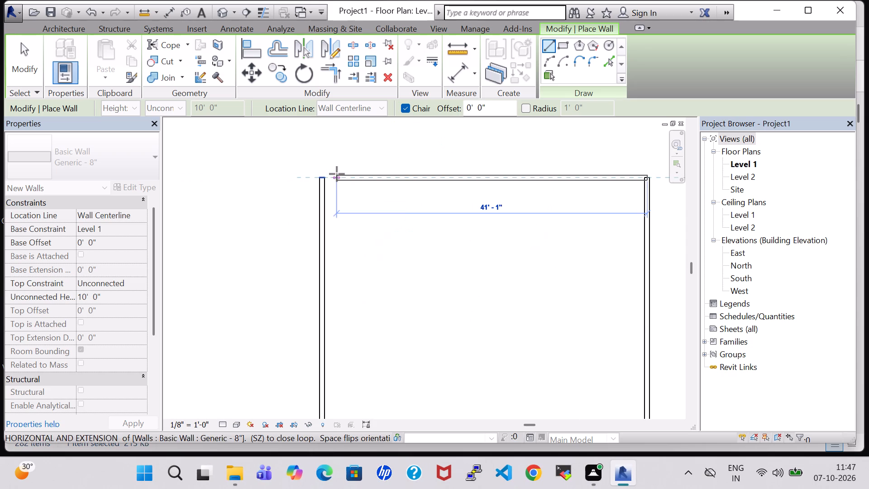
left_click(320, 174)
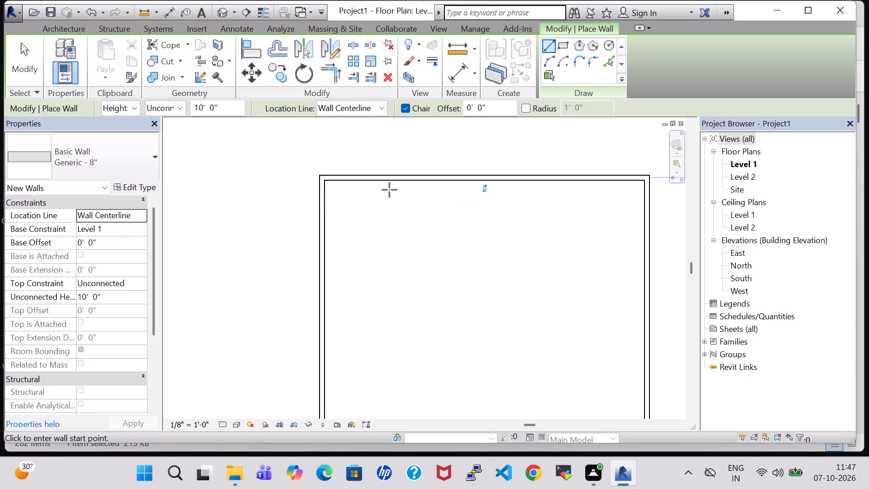
key("Escape")
Enclose a room in the plan's northwest corner with two interior walls, about 14'-1" wide by 12'-9" deep.
scroll(518, 240, "down", 4)
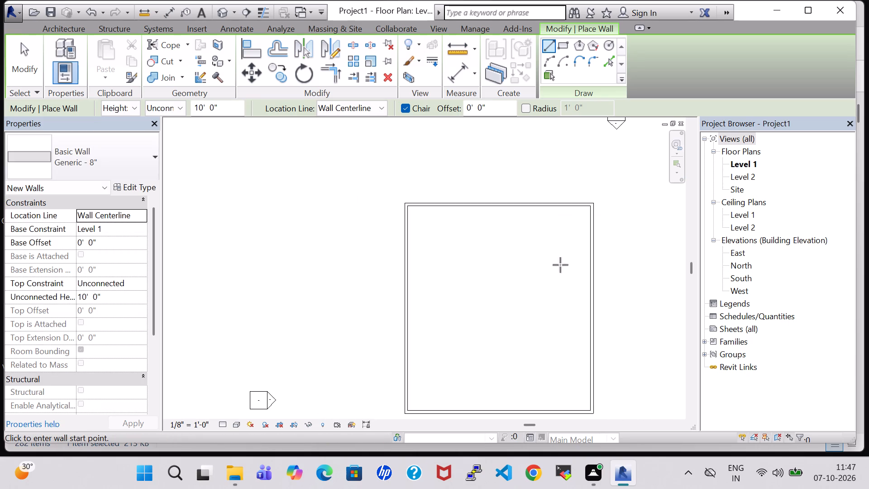
middle_click_drag(581, 269, 517, 234)
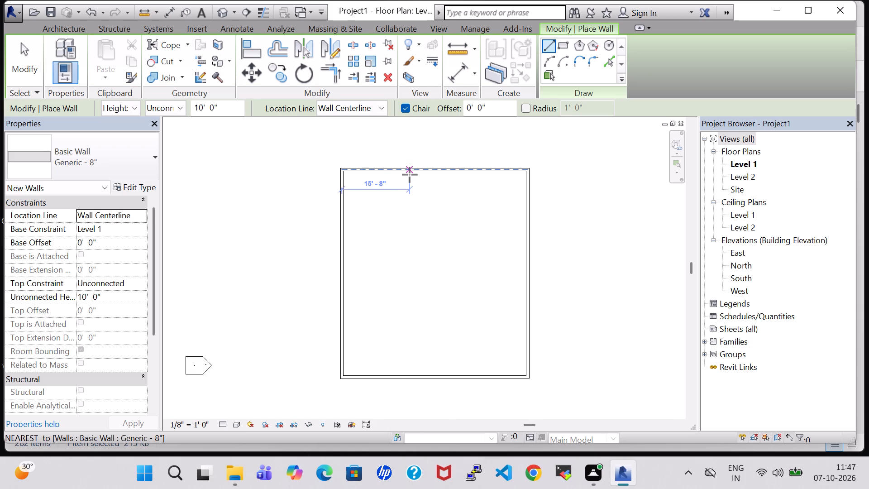
left_click(344, 225)
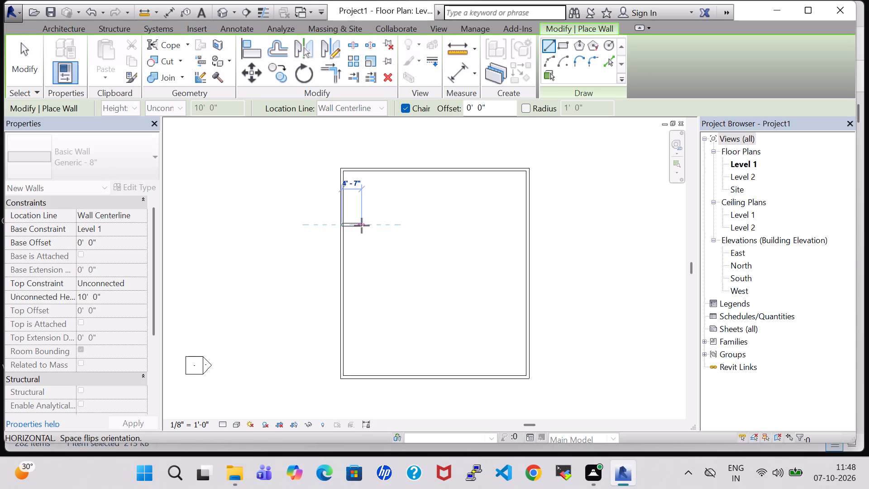
left_click(403, 226)
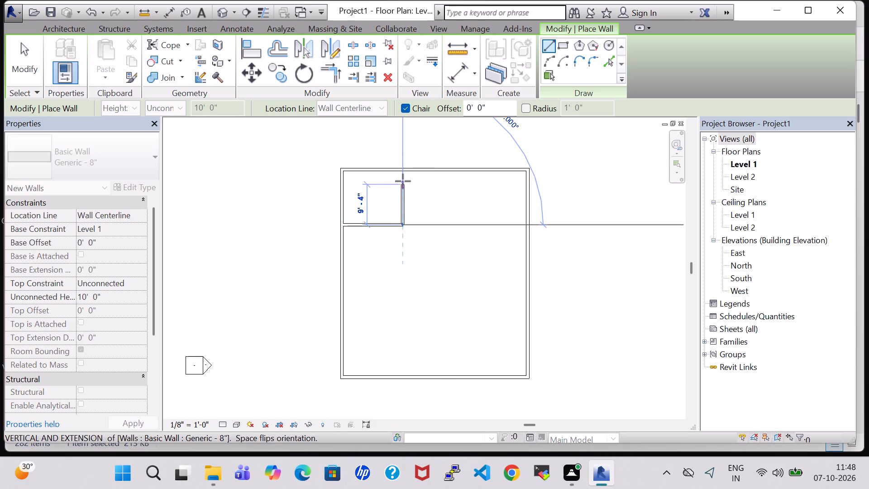
left_click(402, 174)
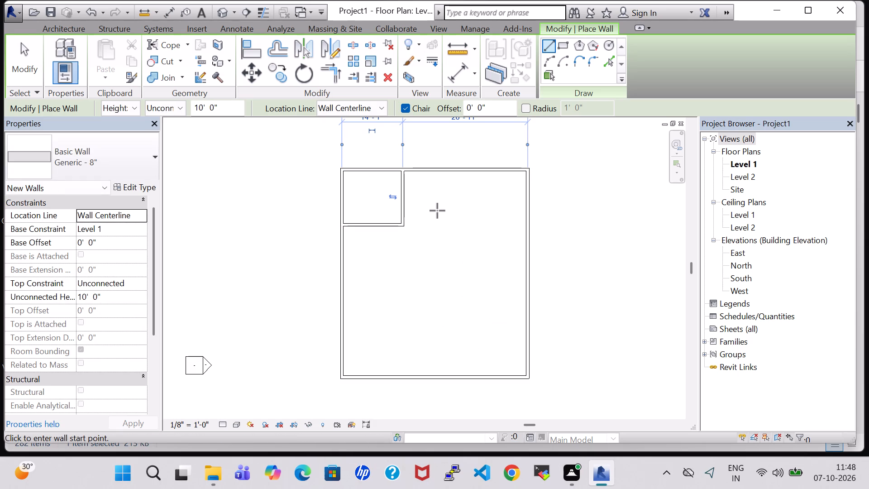
Draw two parallel partitions about 9'-11" long southward from the north exterior wall, east of the corner room and 6' apart.
left_click(435, 171)
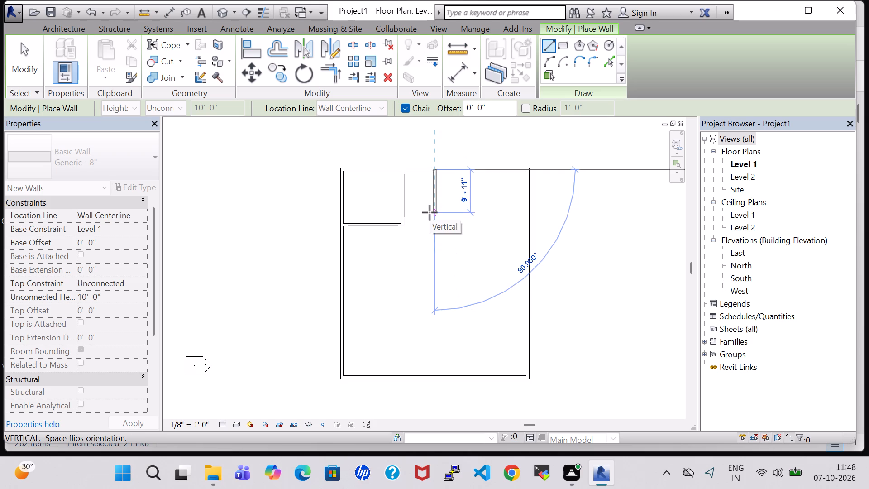
left_click(430, 212)
key("Escape")
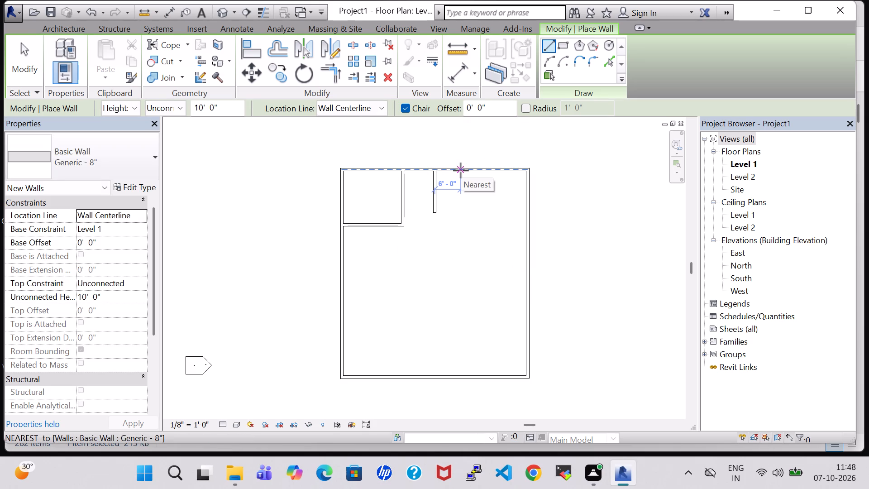
left_click(461, 170)
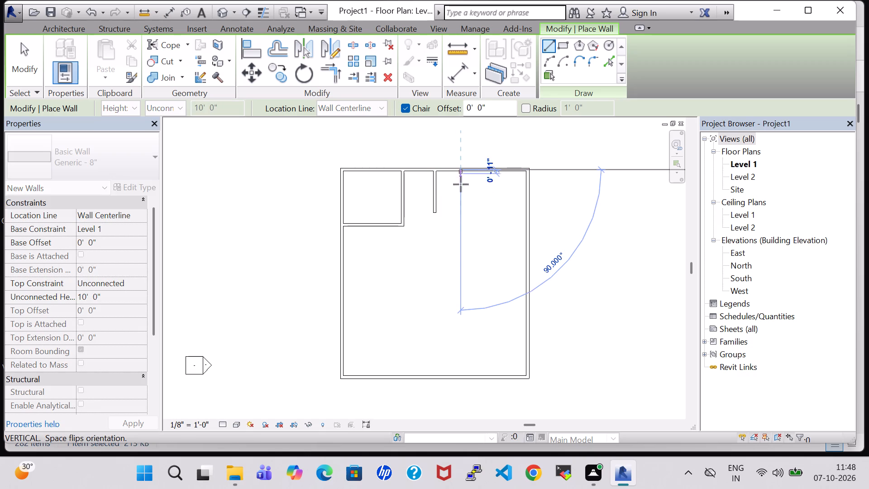
left_click(461, 208)
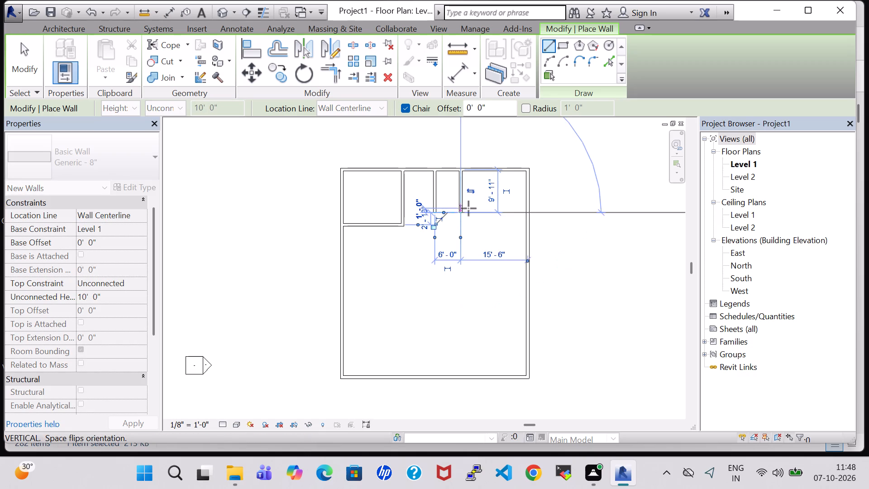
key("Escape")
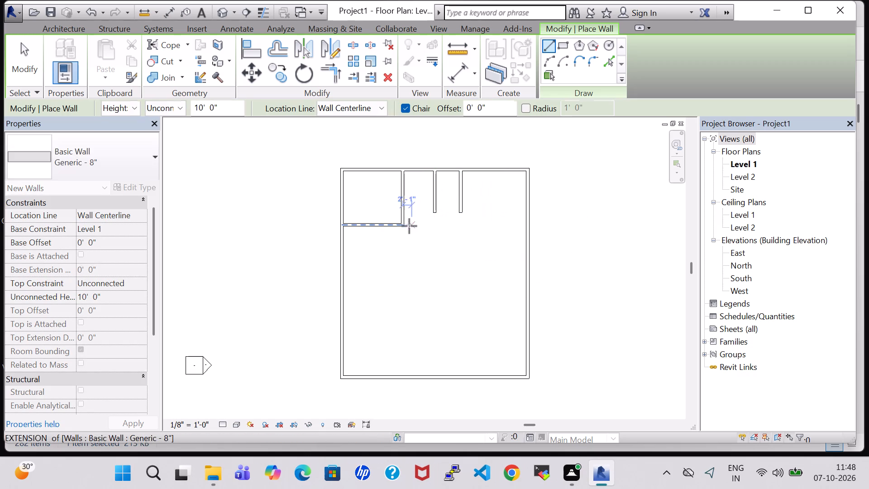
Draw a 15'-6" wall from below the second partition to the east exterior wall, aligned with the northwest room's south wall.
left_click(464, 228)
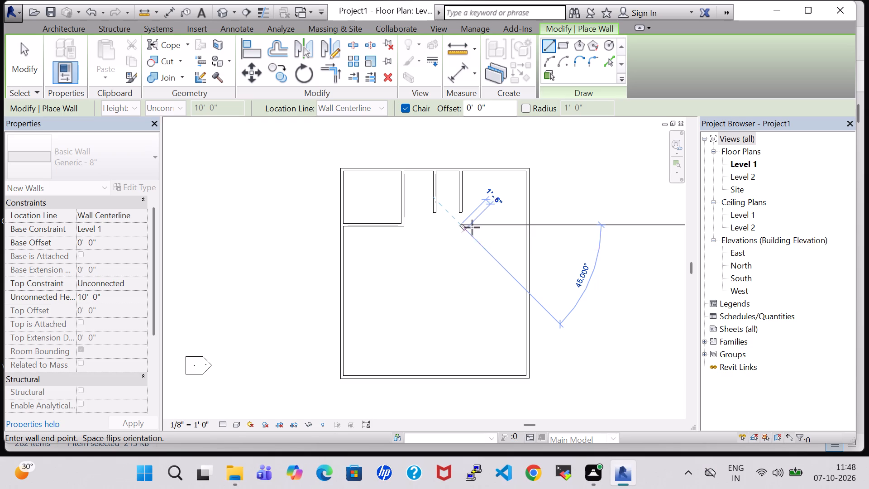
left_click(526, 228)
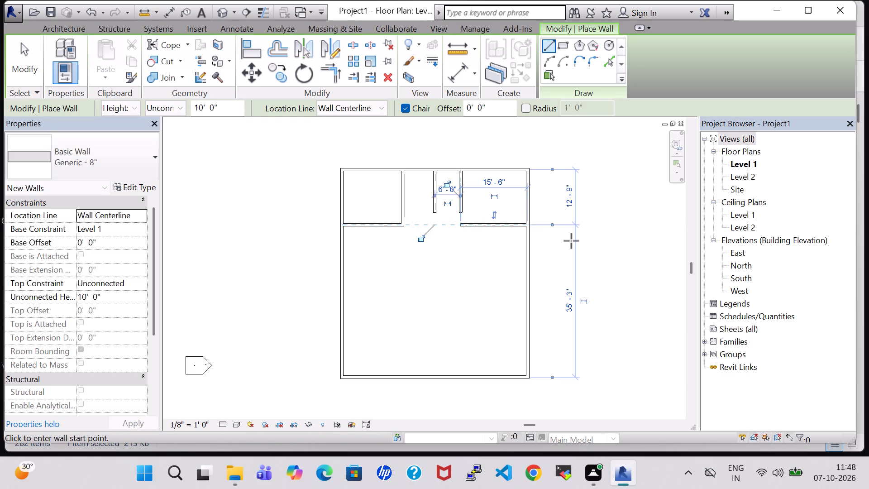
key("Escape")
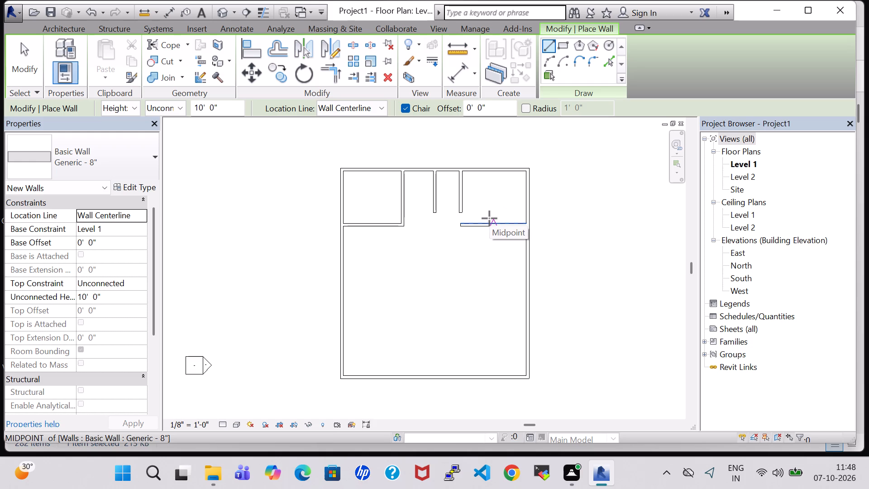
Close the south ends of the two small middle rooms with 6' and 7'-5" walls between the partitions and the northwest room.
scroll(489, 218, "up", 2)
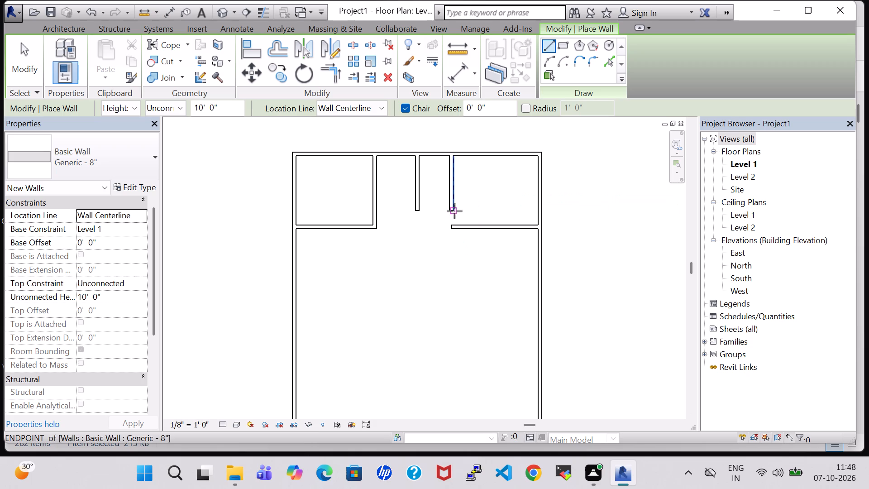
left_click(453, 211)
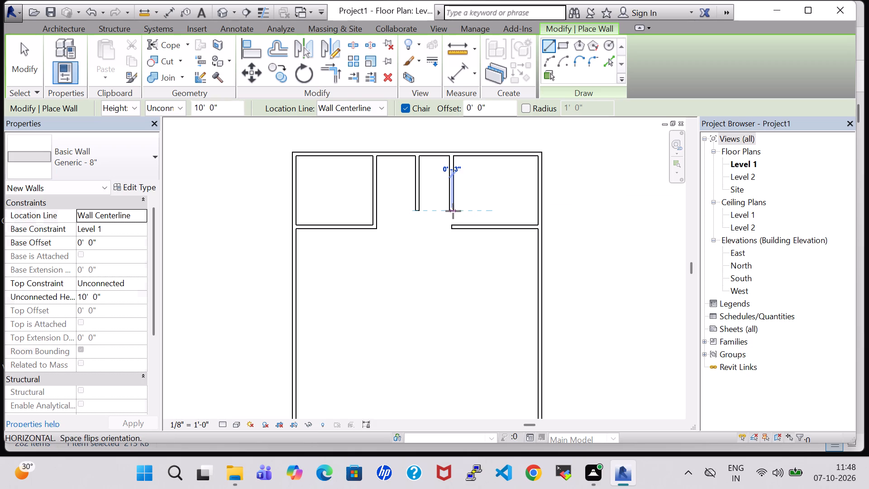
left_click(420, 209)
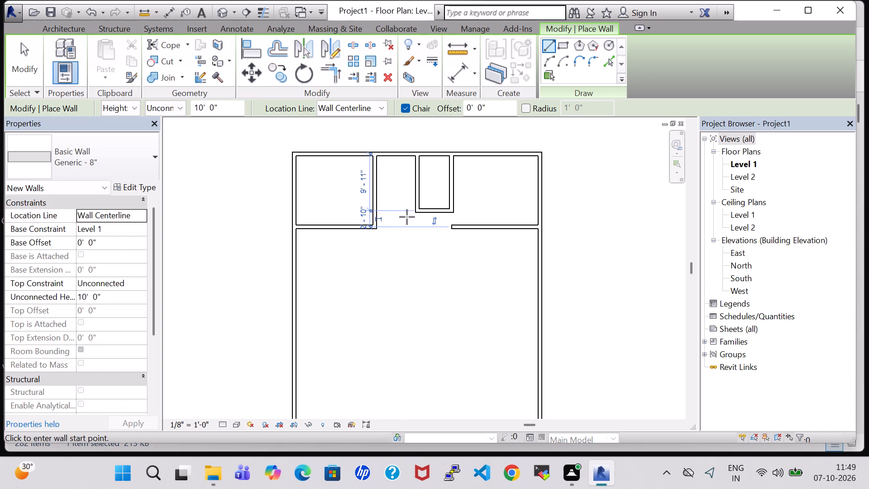
key("Escape")
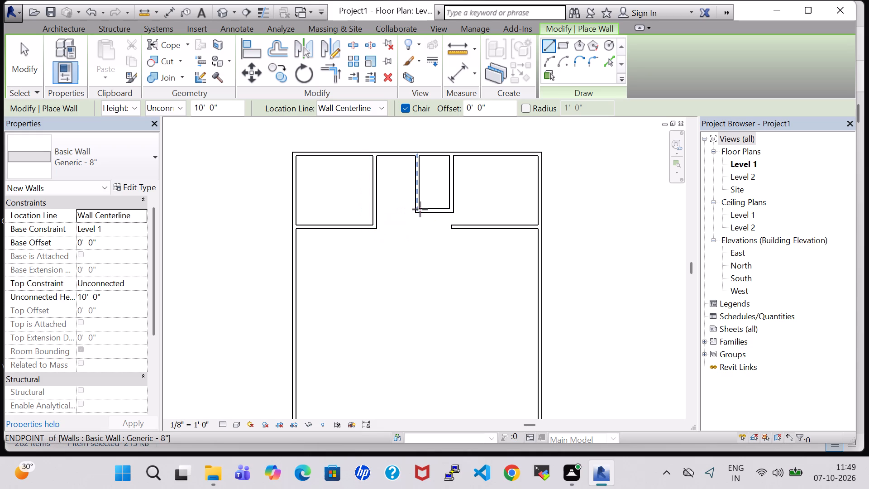
left_click(416, 211)
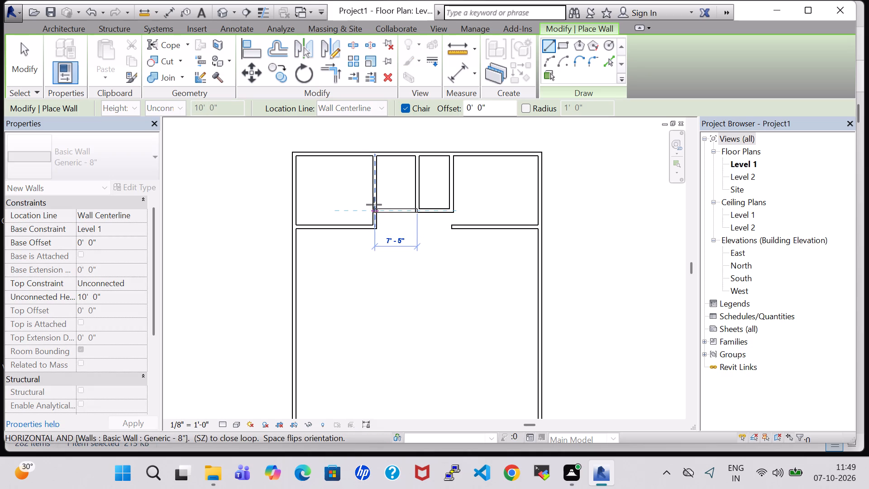
left_click(374, 205)
key("Escape")
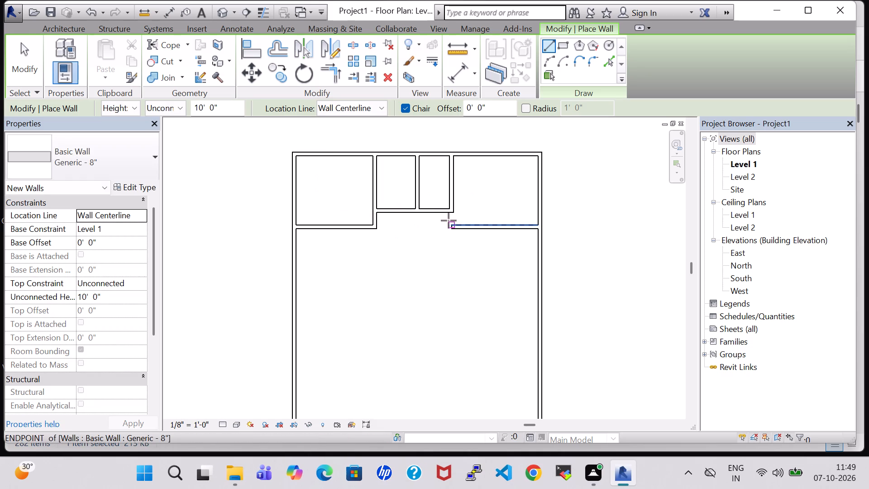
Close the northeast room by joining its south wall's free end to the partition above with a short wall about 2'-10" long.
left_click(450, 226)
left_click(451, 210)
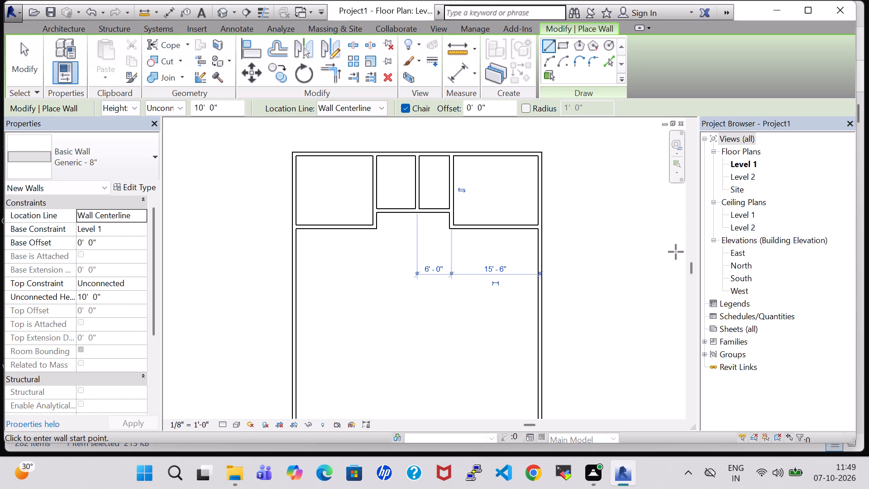
key("Escape")
key("Escape")
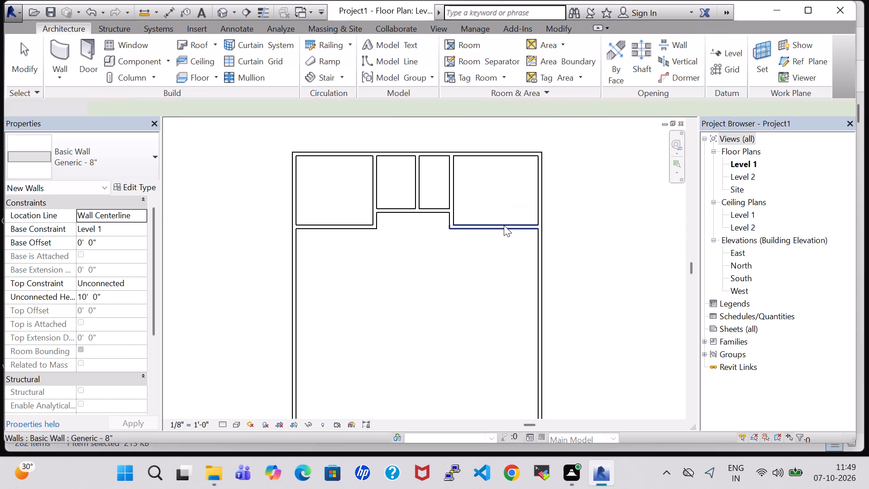
Nudge the south walls of the northeast and northwest rooms about 1' southward, to 3'-10" below the small rooms' south wall.
left_click(504, 225)
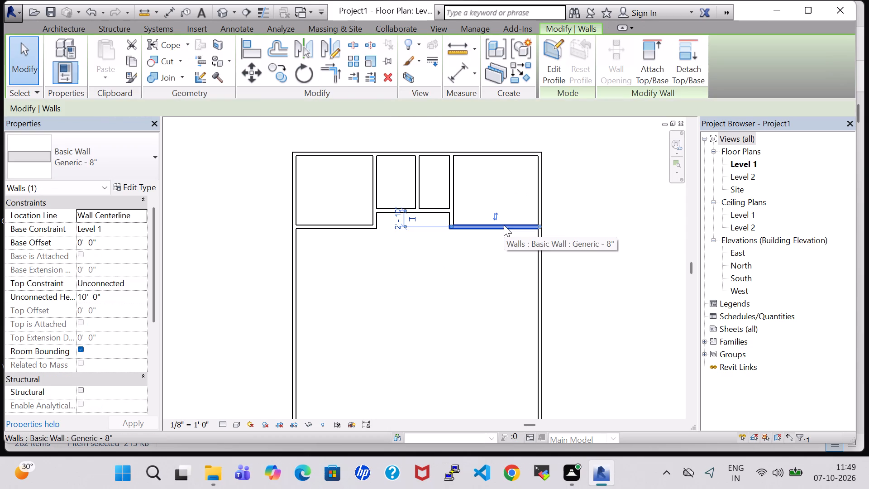
key("Down")
key("Down")
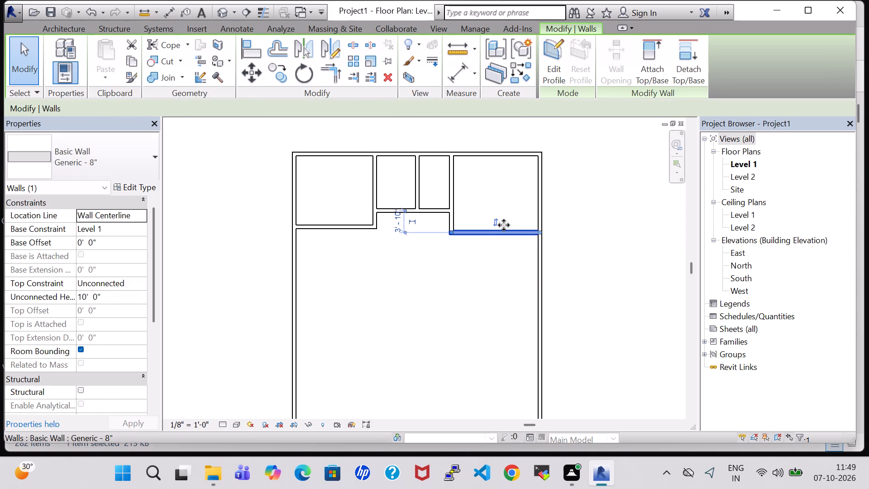
left_click(343, 220)
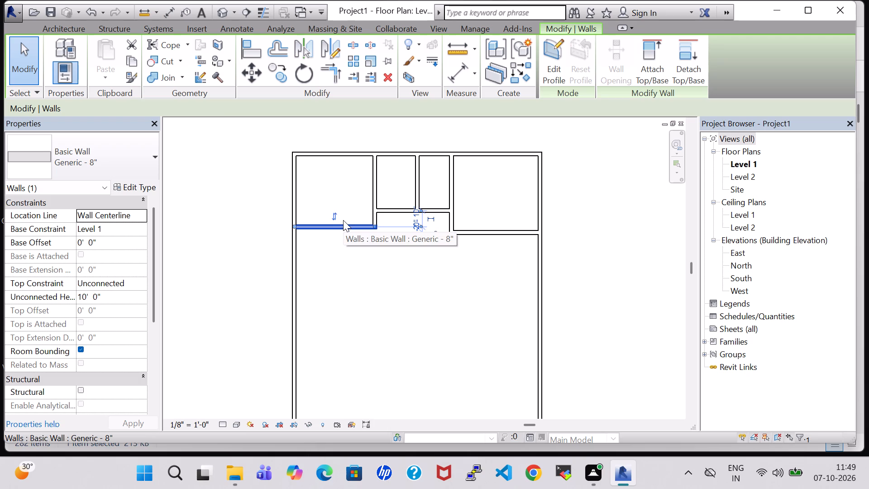
key("Down")
key("Down")
scroll(343, 220, "up", 1)
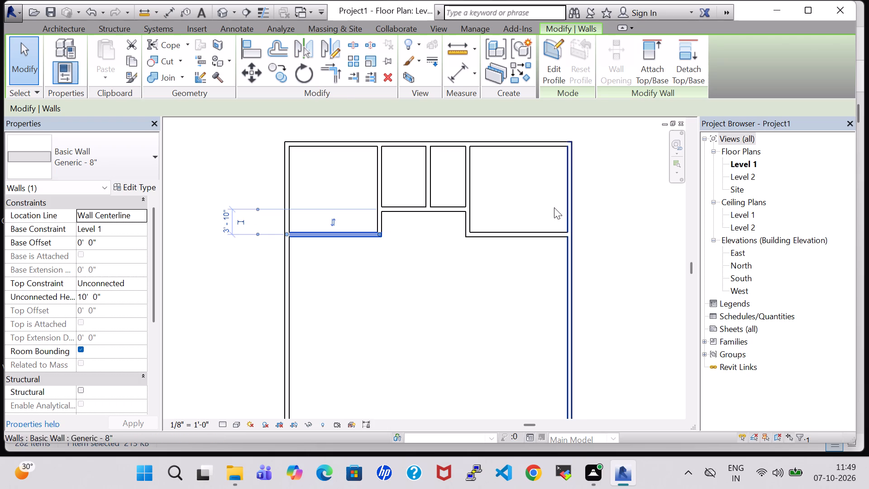
left_click(611, 229)
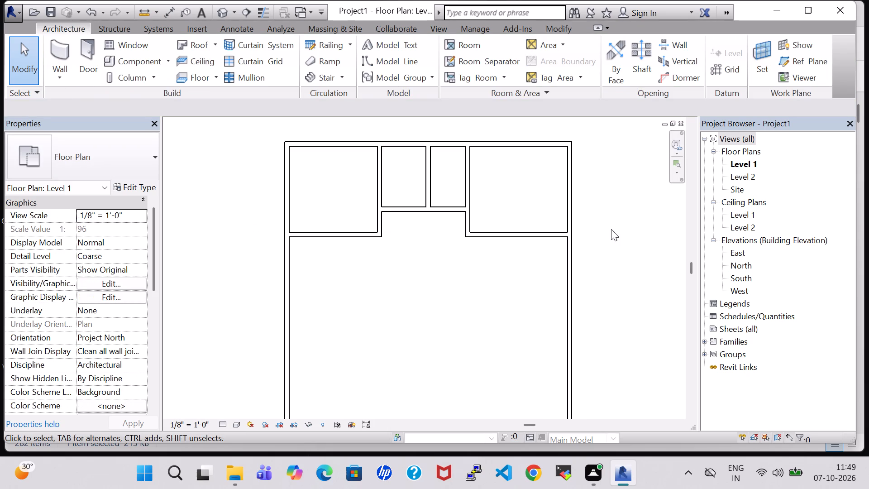
Enclose a west room 11'-8" wide and 10' deep directly below the northwest room, against the west exterior wall.
scroll(611, 229, "down", 1)
left_click(58, 48)
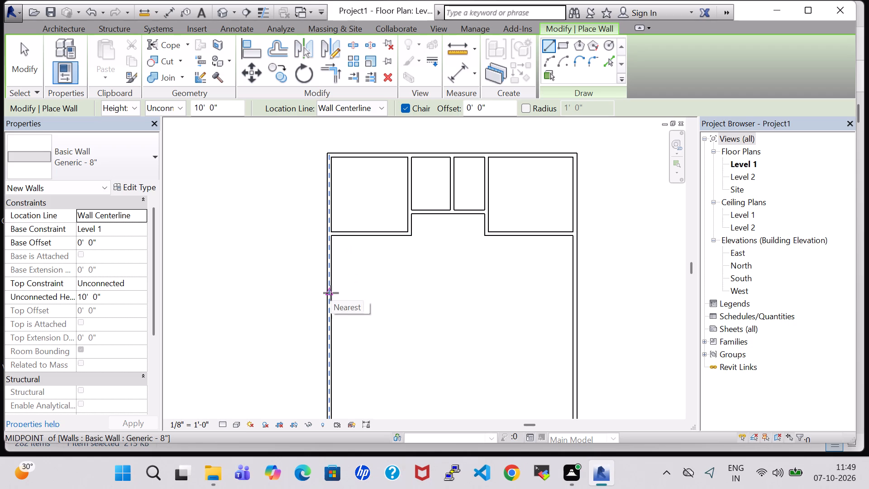
left_click(331, 293)
key("Escape")
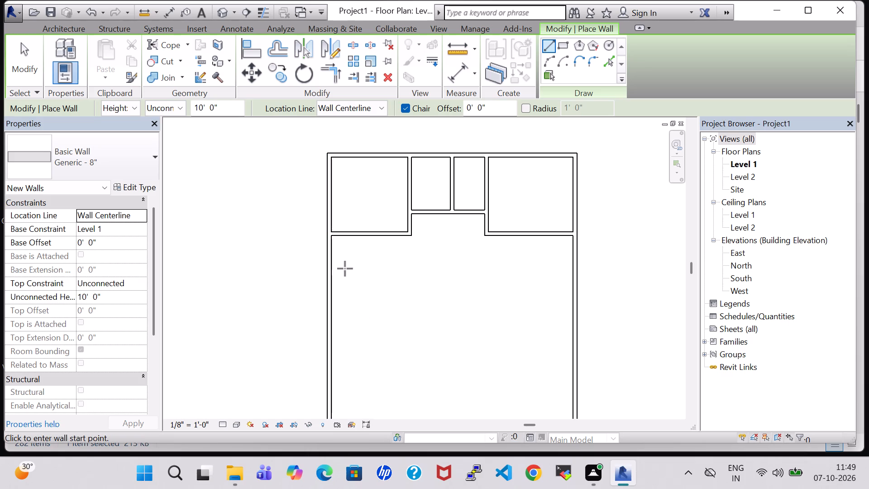
type("10")
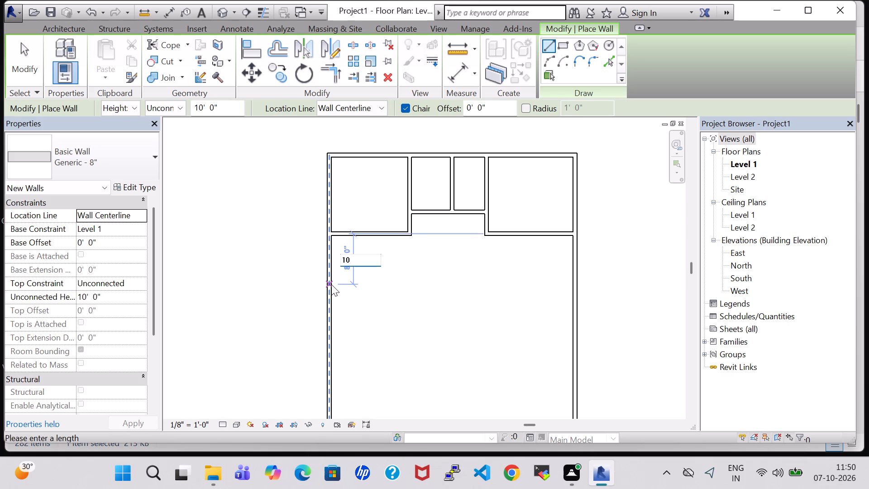
key("Return")
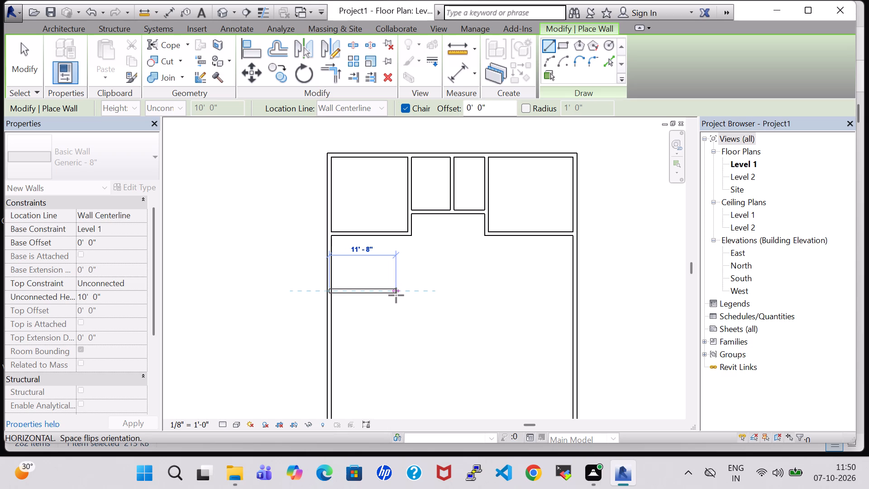
left_click(396, 295)
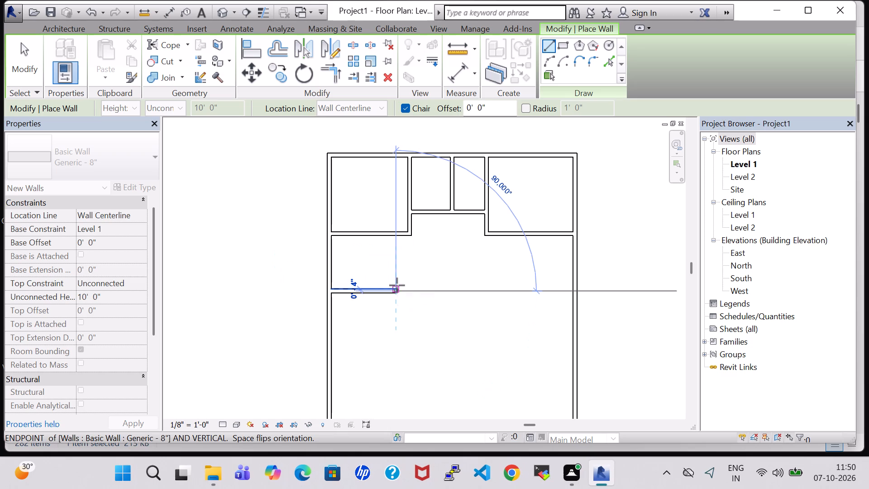
left_click(394, 236)
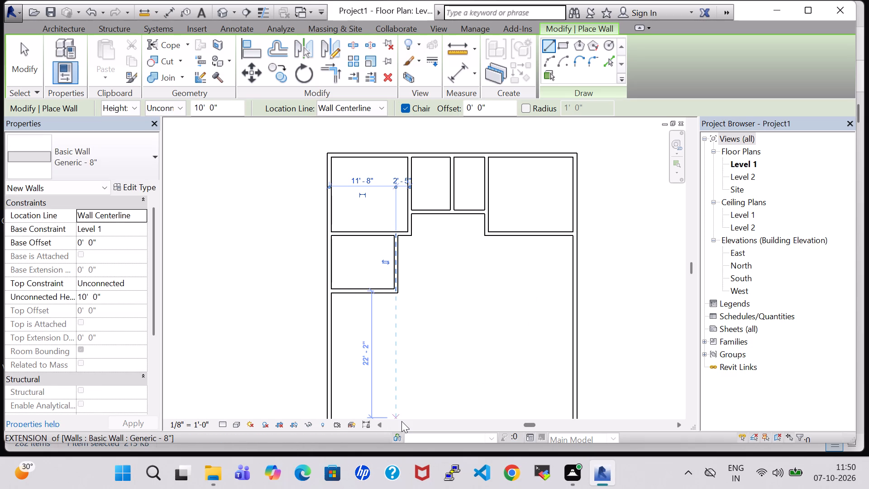
Enclose a 4' deep, 11'-8" wide strip room directly south of the new west room, ending at the west exterior wall.
middle_click_drag(396, 315, 400, 262)
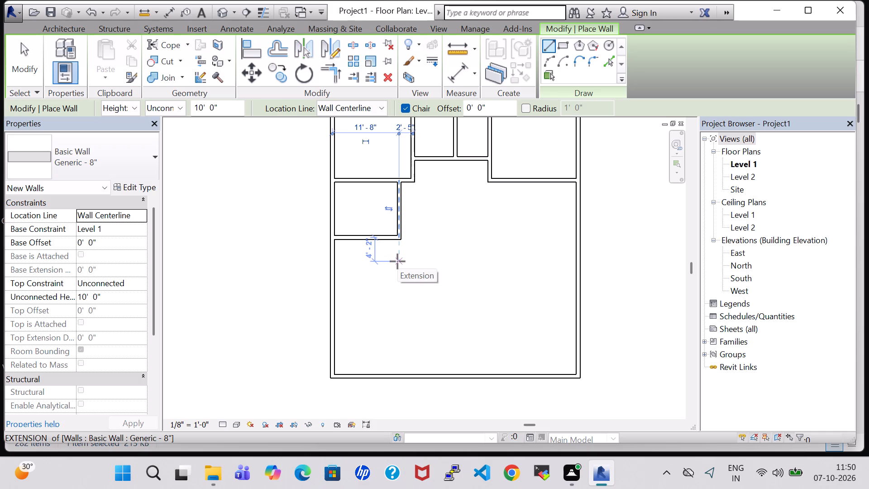
left_click(397, 260)
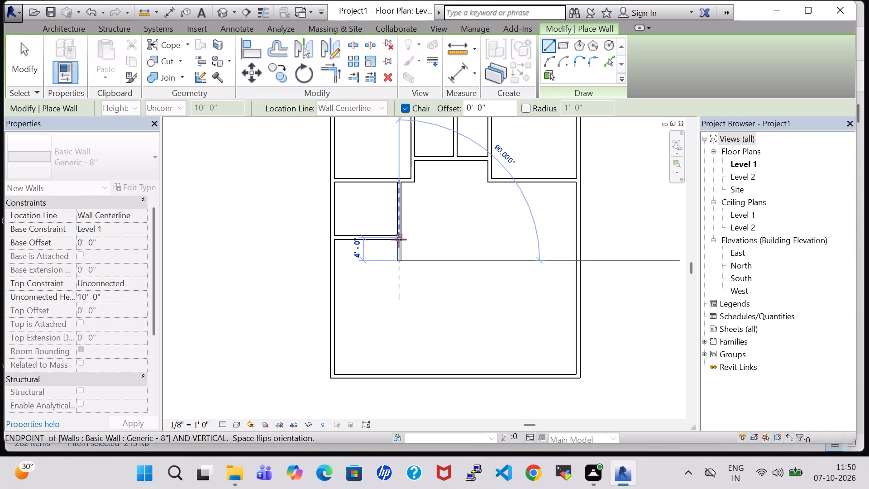
left_click(399, 240)
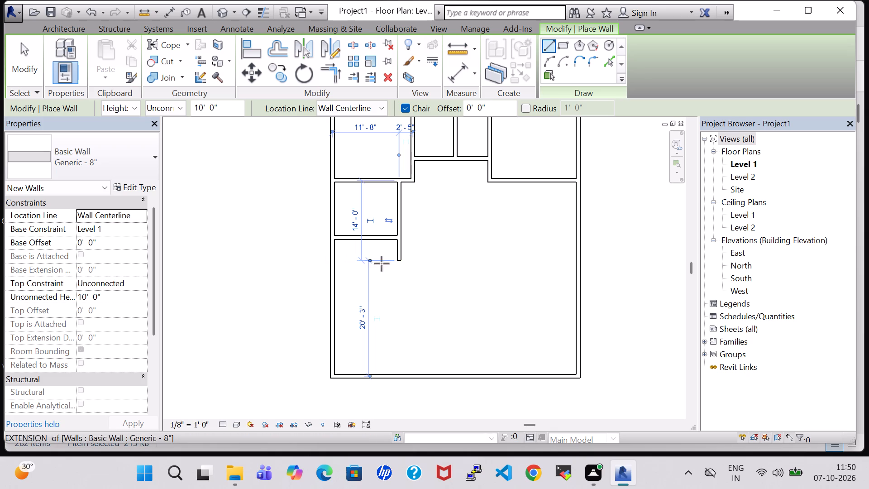
left_click(400, 261)
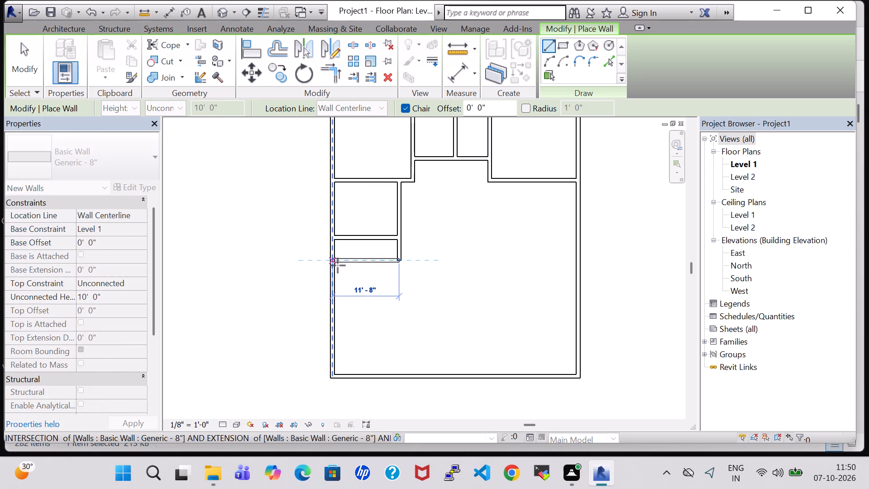
left_click(338, 265)
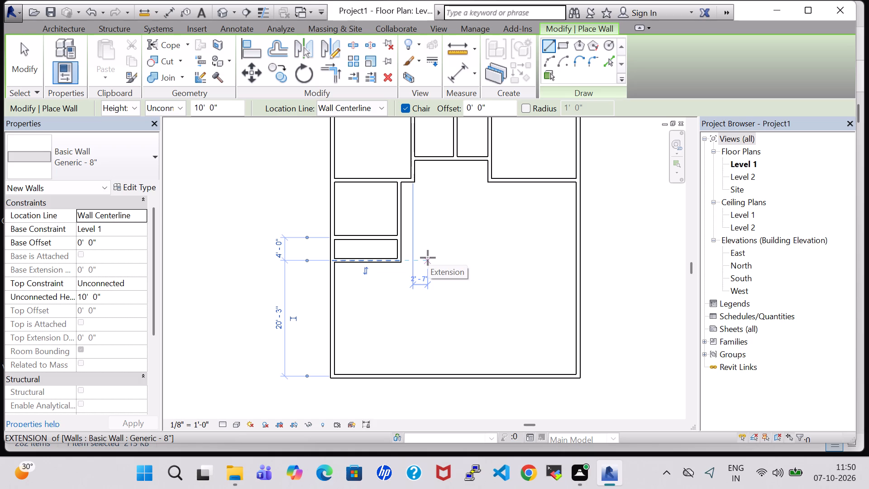
Draw a 14'-1" wall east from the west exterior wall along the strip room's south side, continuing it 20'-3" south to the south exterior wall.
left_click(333, 263)
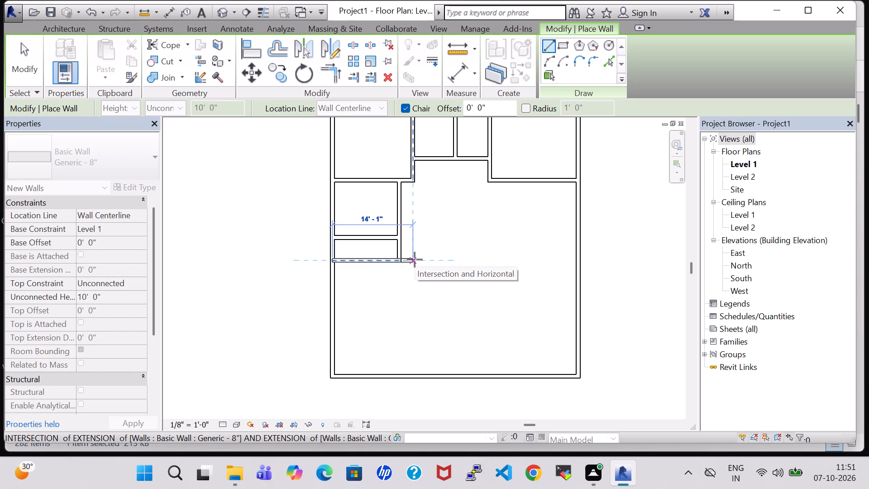
left_click(415, 259)
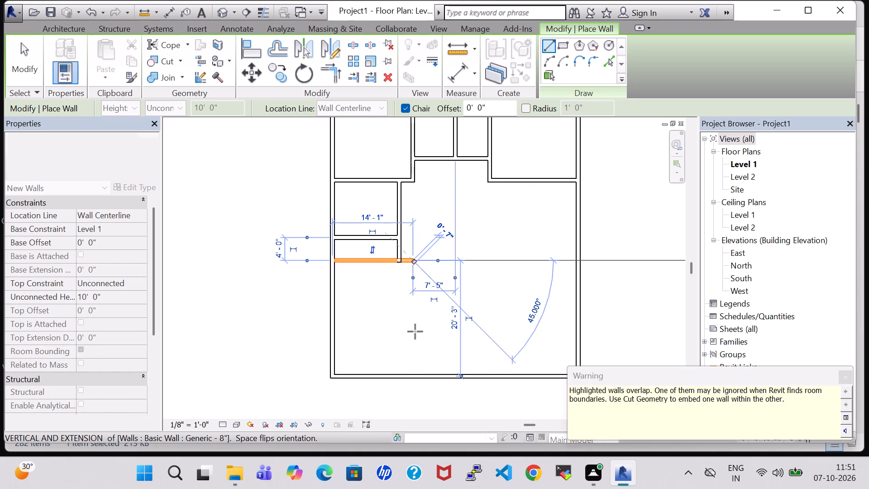
left_click(416, 376)
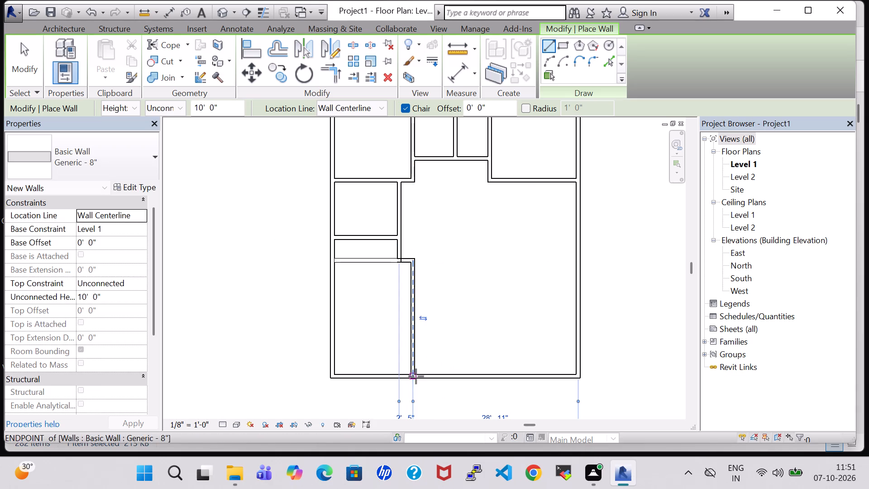
key("Escape")
key("Escape")
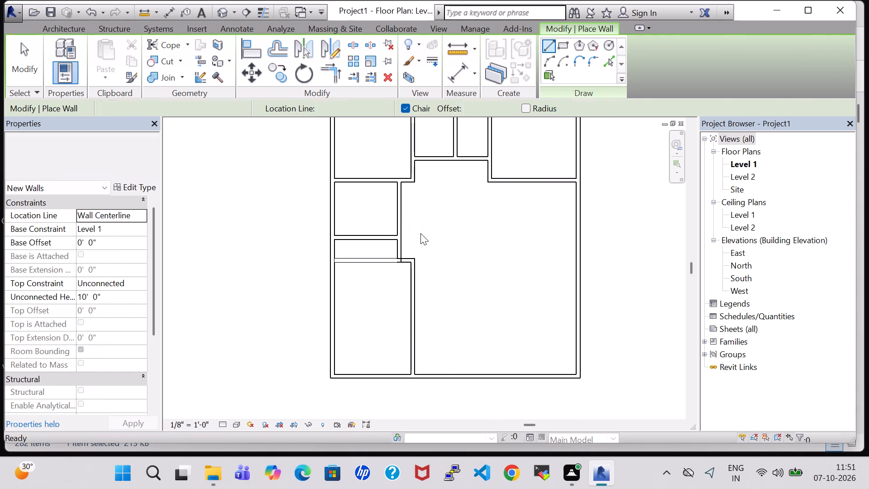
Delete the shared east wall of the west room and strip room, plus the 14'-1" wall overlapping the strip room's south wall.
left_click(401, 258)
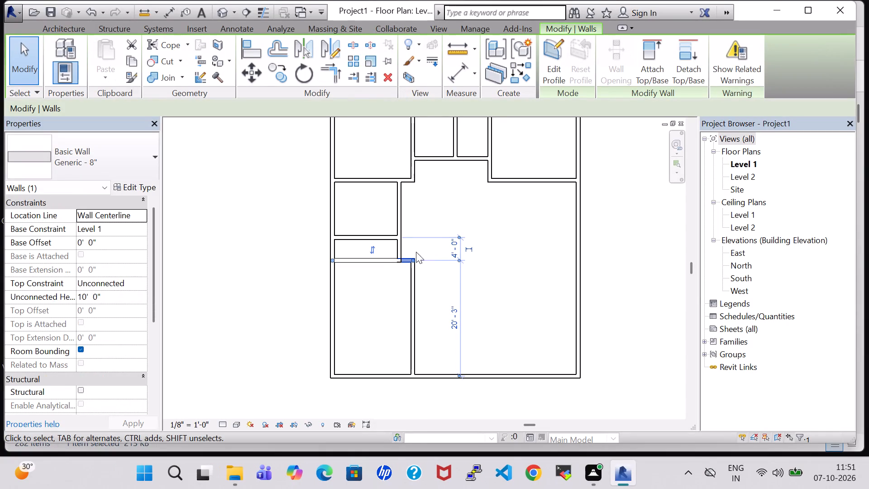
left_click(398, 251)
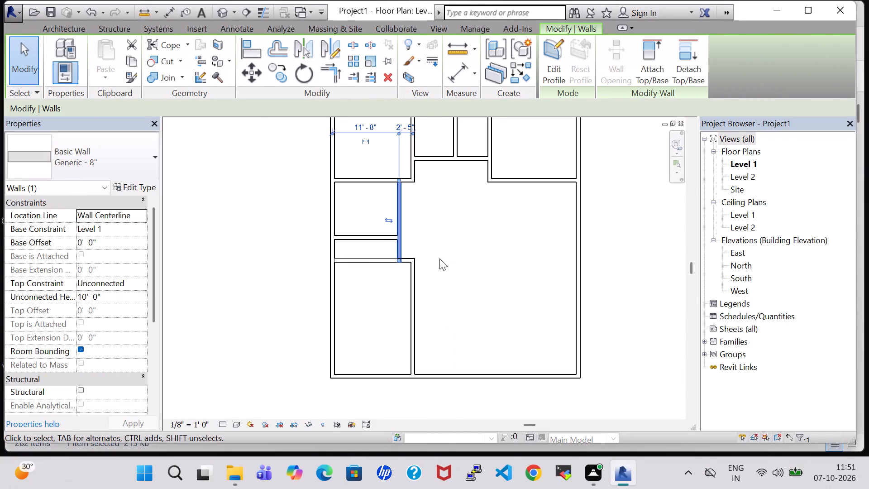
key("Delete")
scroll(390, 274, "up", 5)
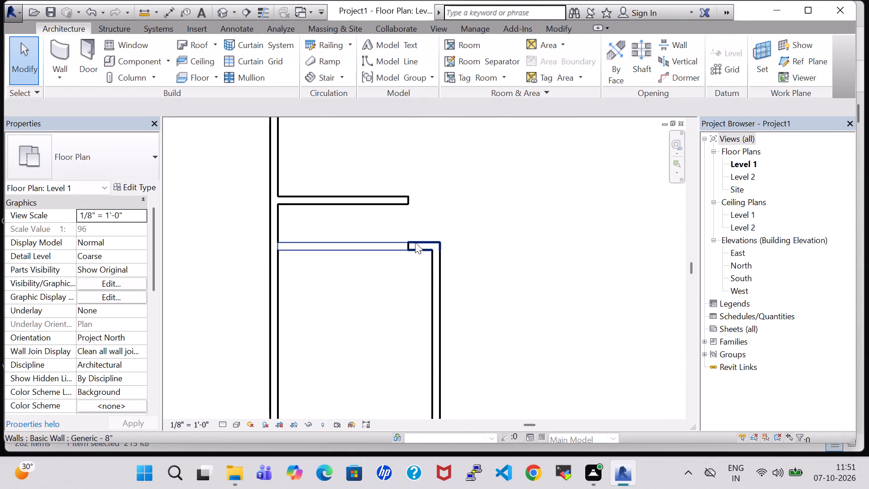
left_click(415, 242)
key("Delete")
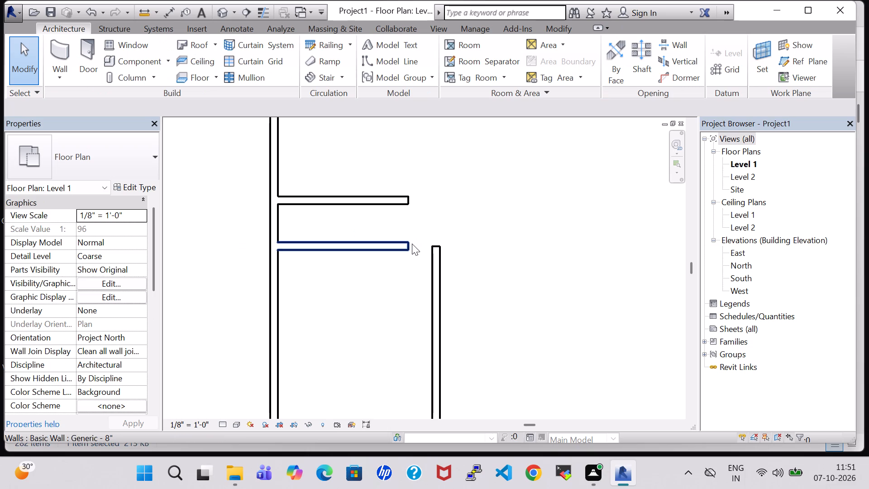
Join the free east end of the strip room's south wall to the southwest room's east wall with a short wall about 2'-5" long.
left_click(53, 53)
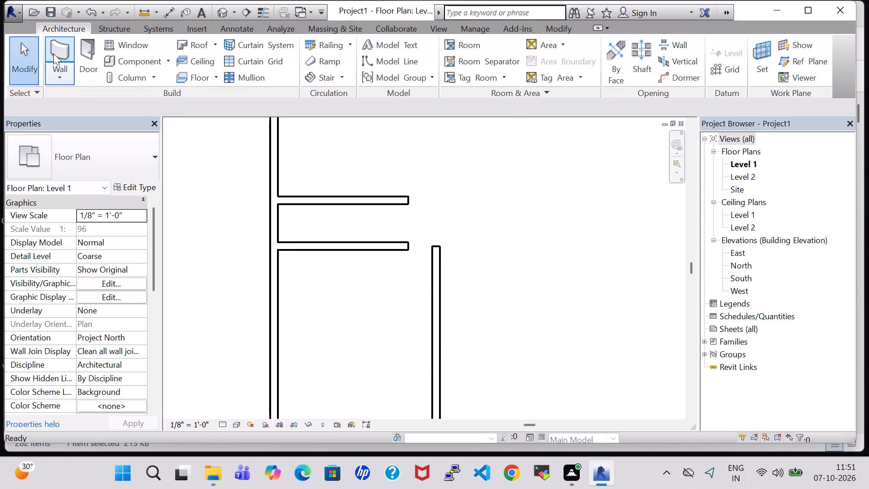
left_click(407, 247)
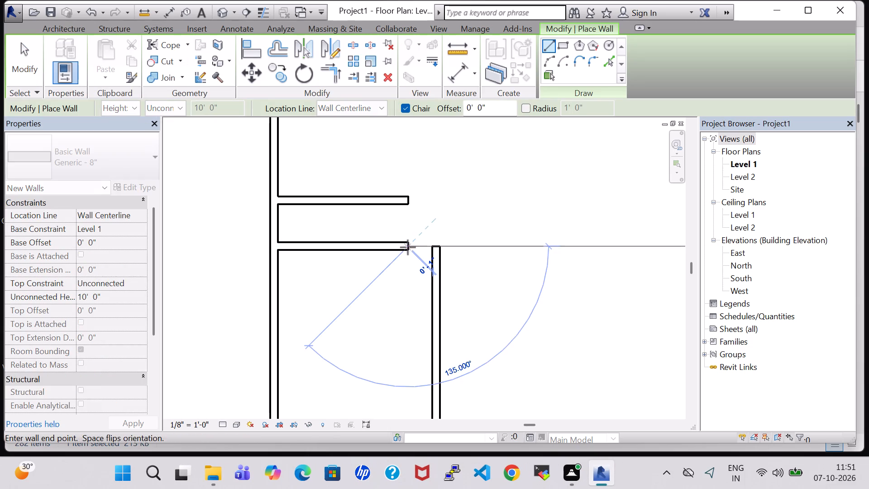
left_click(441, 248)
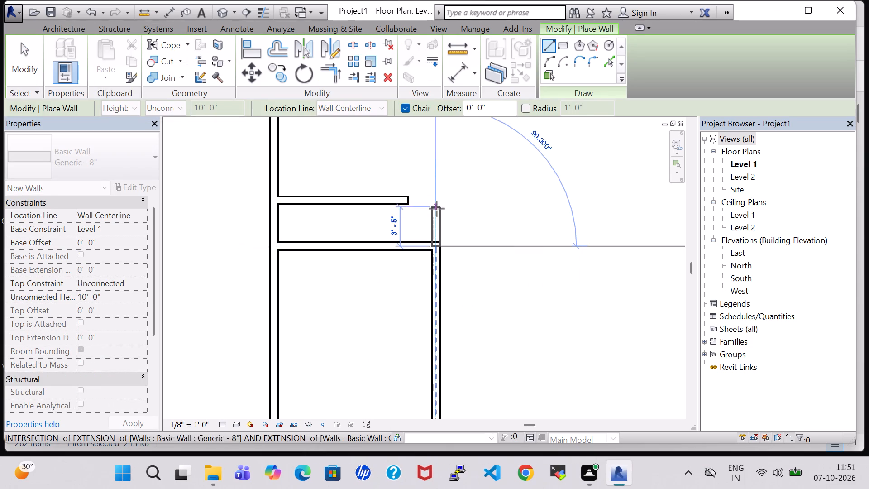
scroll(428, 209, "down", 5)
key("Escape")
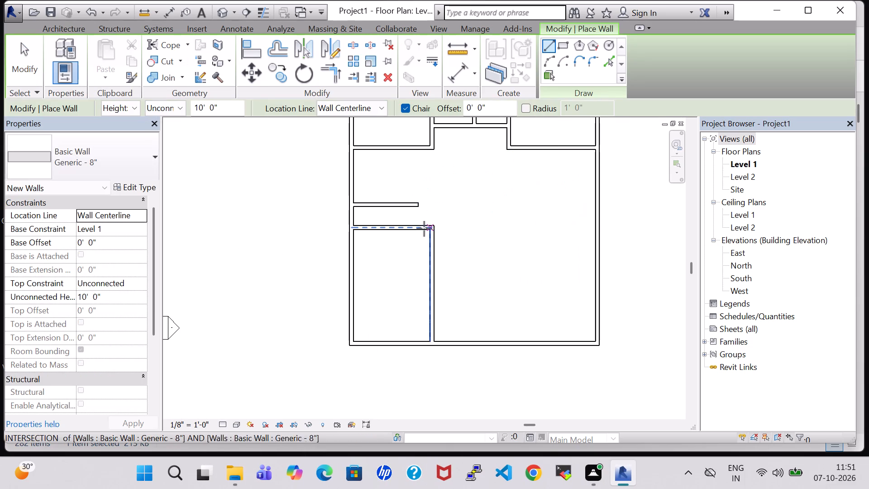
Redraw the shared east wall from the northwest room's south wall down to the strip room's south wall, 11'-8" from the west exterior wall.
left_click(418, 150)
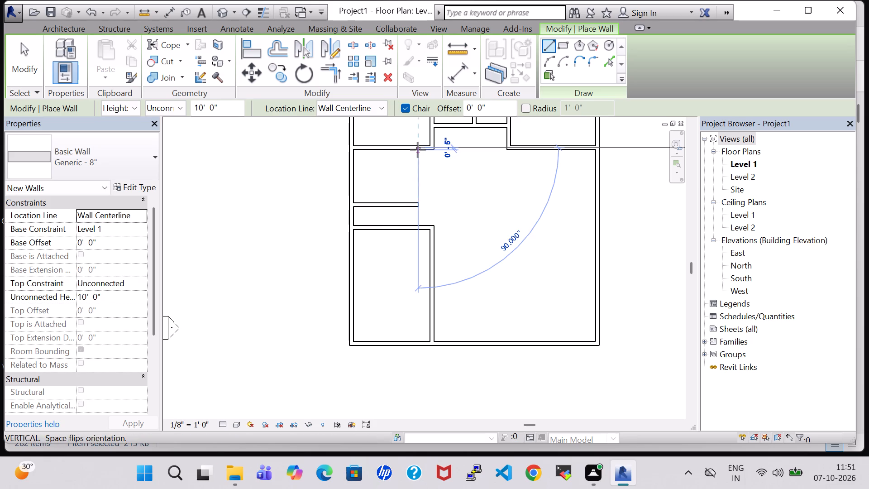
left_click(421, 226)
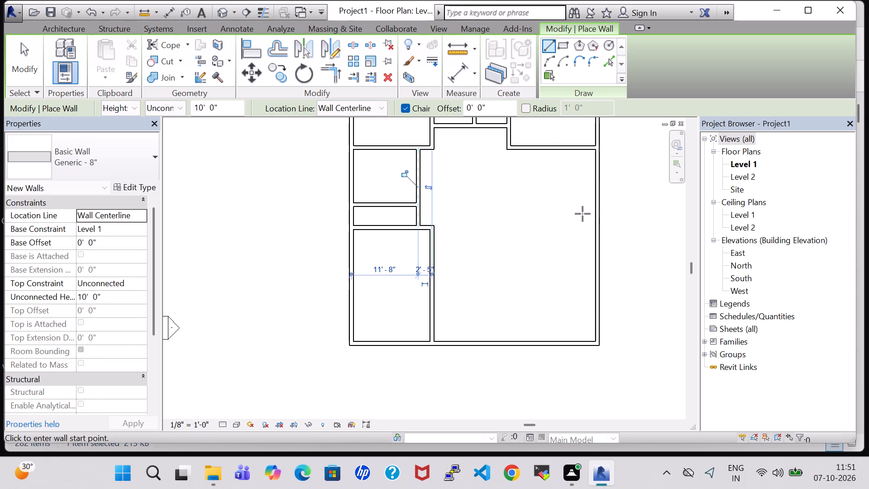
key("Escape")
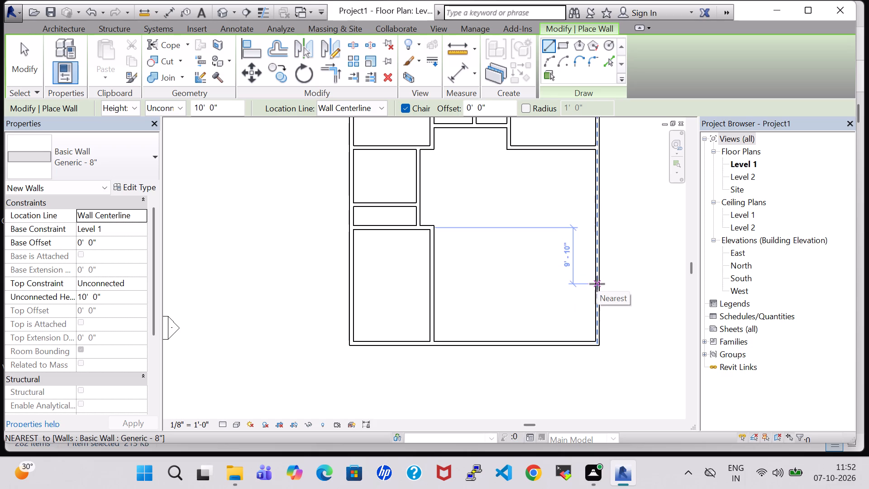
Draw a 21'-6" wall westward from the east exterior wall, 13' north of the south exterior wall.
type("12")
key("BackSpace")
key("3")
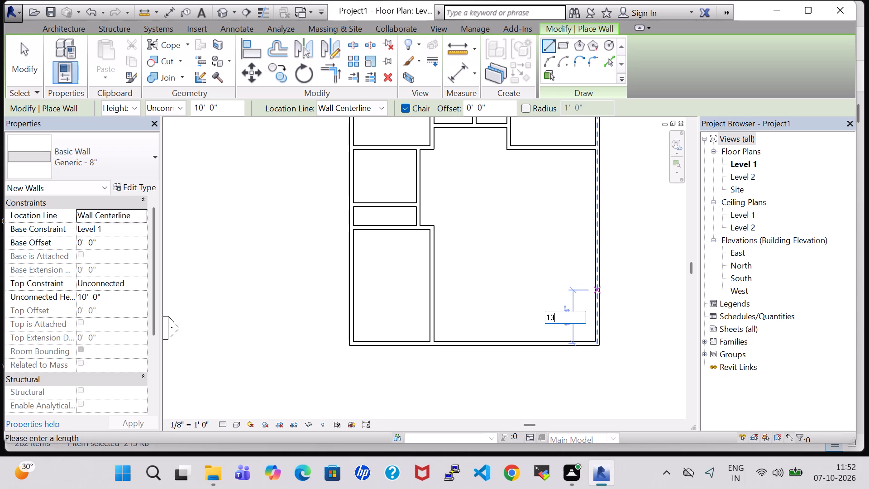
key("Return")
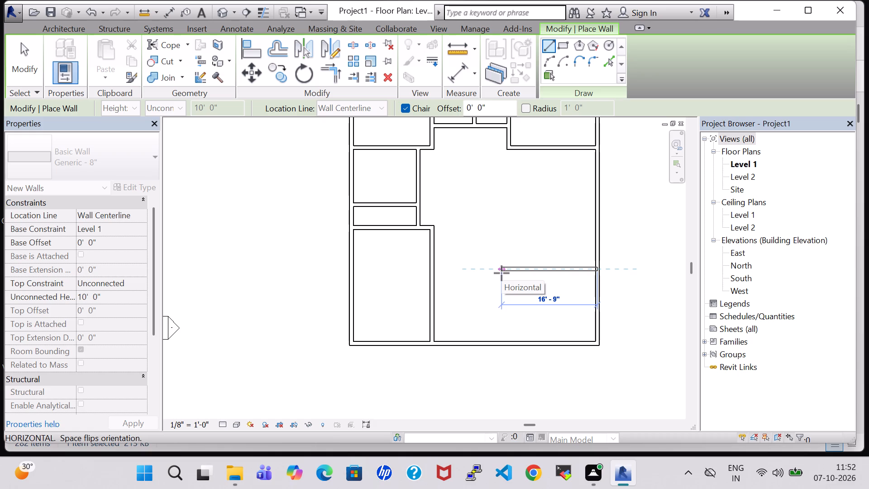
left_click(478, 275)
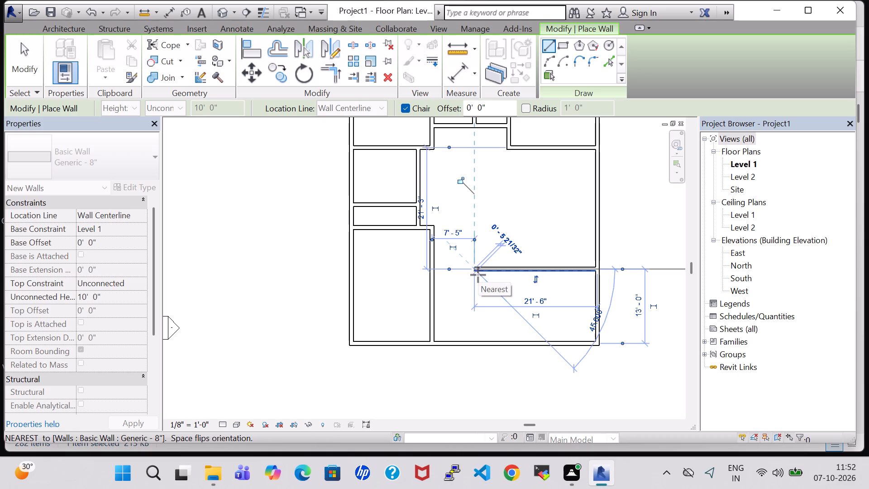
key("Escape")
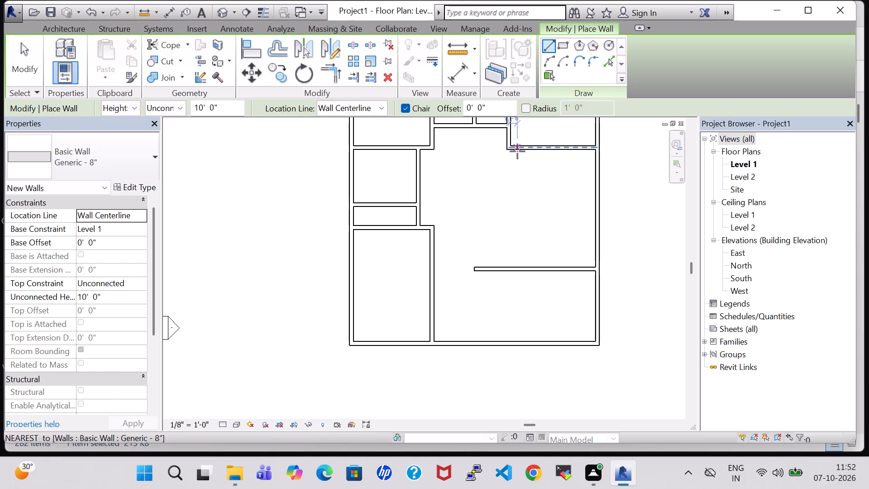
Enclose an east room with a 12'-4" wall north from the 21'-6" wall, aligned with the northeast room's west wall, and a 15'-6" wall to the east exterior.
left_click(508, 270)
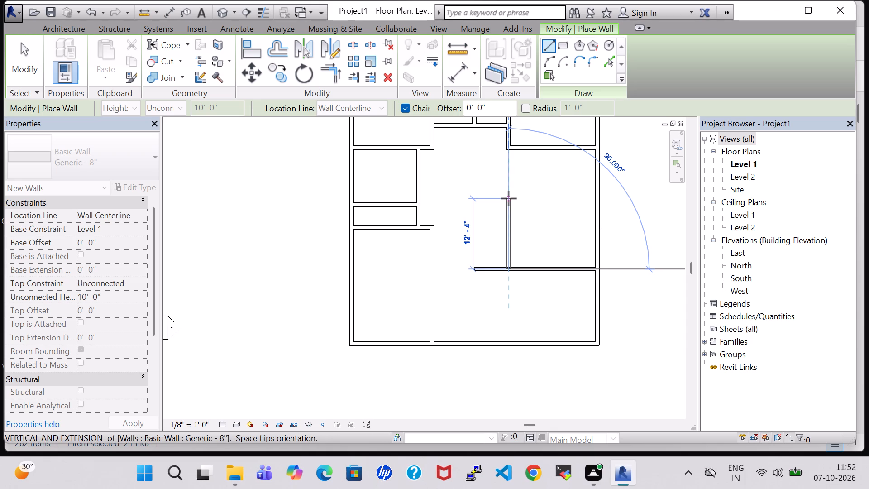
left_click(509, 198)
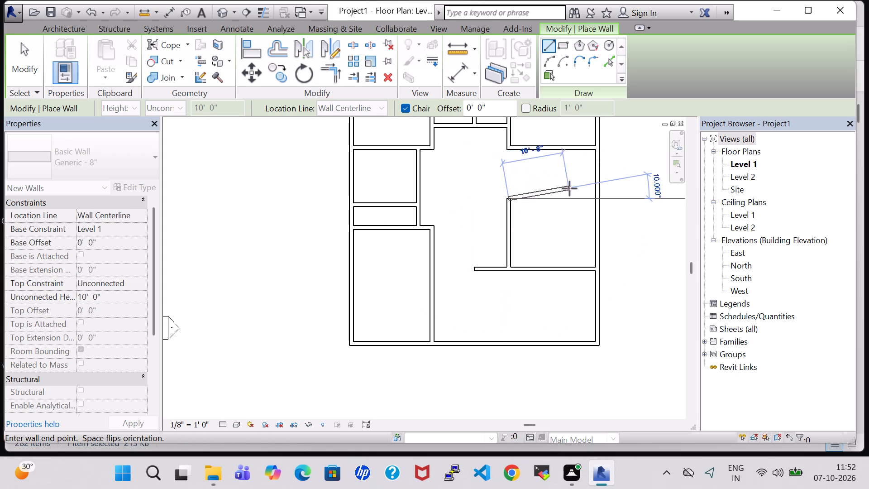
left_click(597, 198)
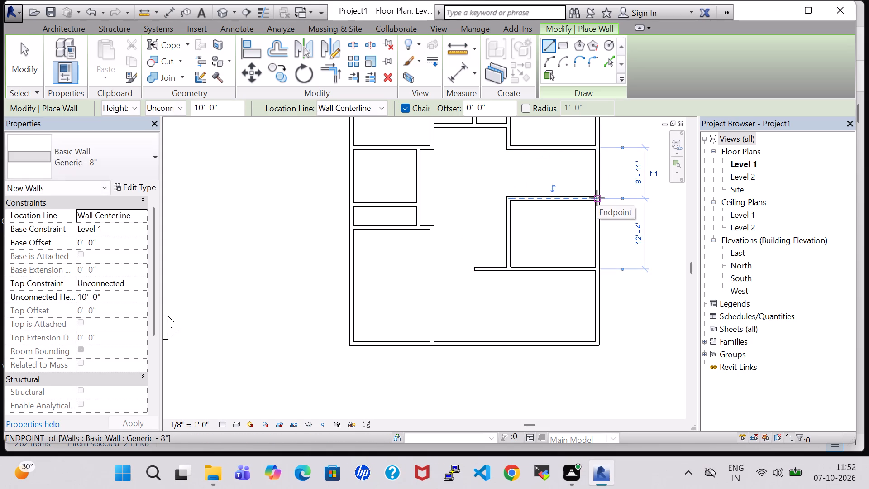
key("Escape")
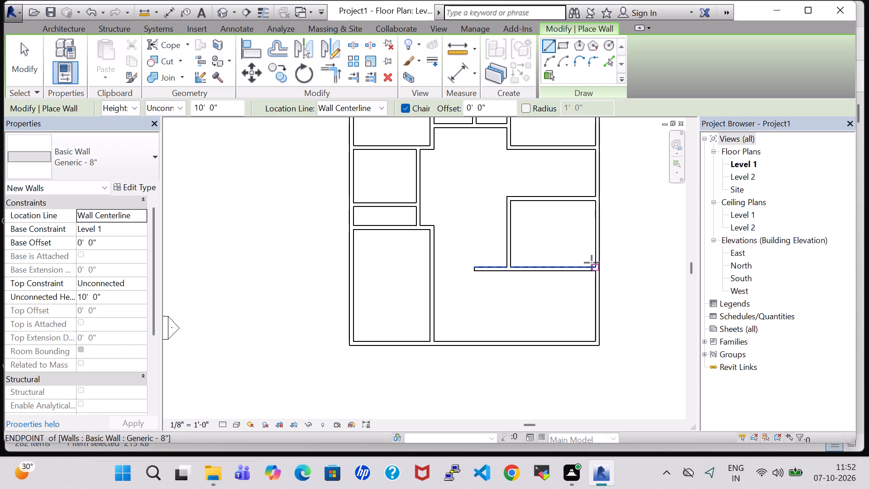
Divide the east room with a wall from the east exterior wall to its west wall, 5'-4" north of the 21'-6" wall.
key("5")
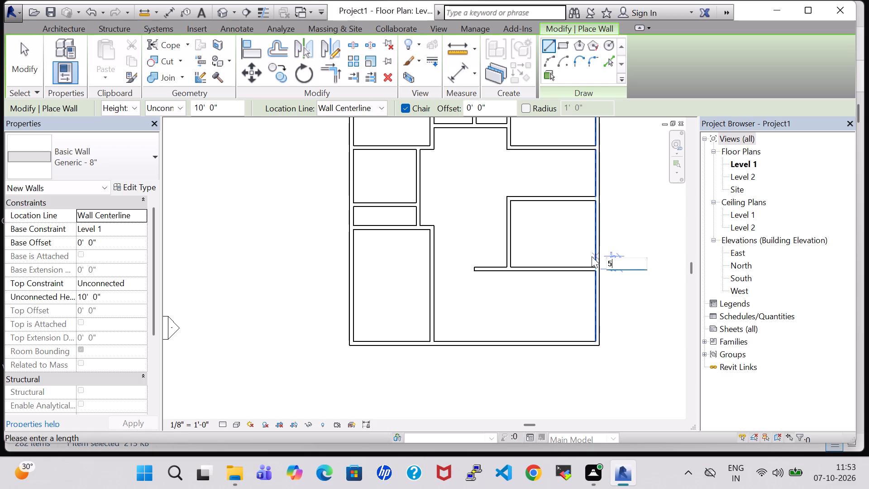
type("'5")
key("BackSpace")
key("4")
key("Return")
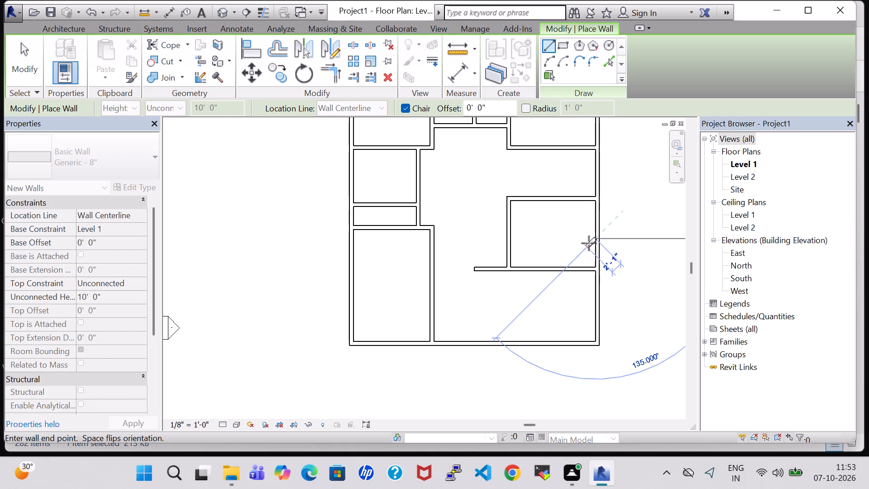
left_click(504, 241)
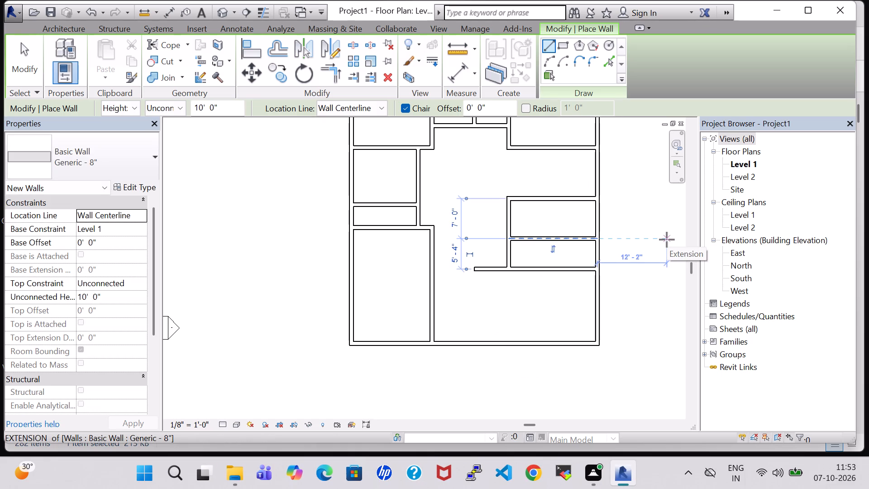
key("Escape")
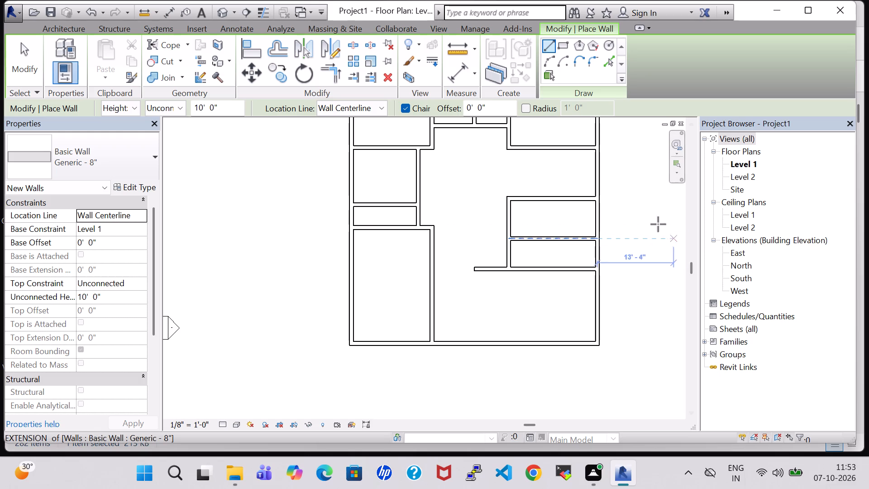
key("Escape")
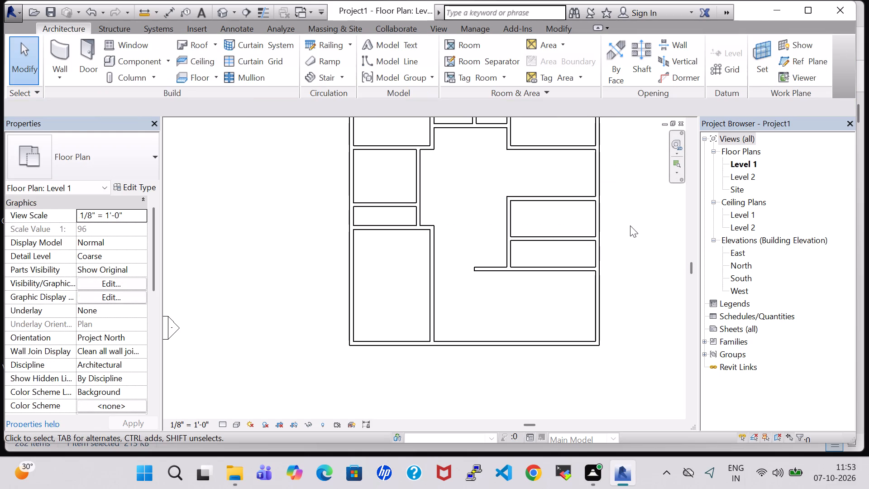
Draw a room separation line along the south exterior wall from the southwest room's east wall to the east exterior wall.
middle_click_drag(630, 225, 616, 275)
middle_click_drag(616, 275, 620, 217)
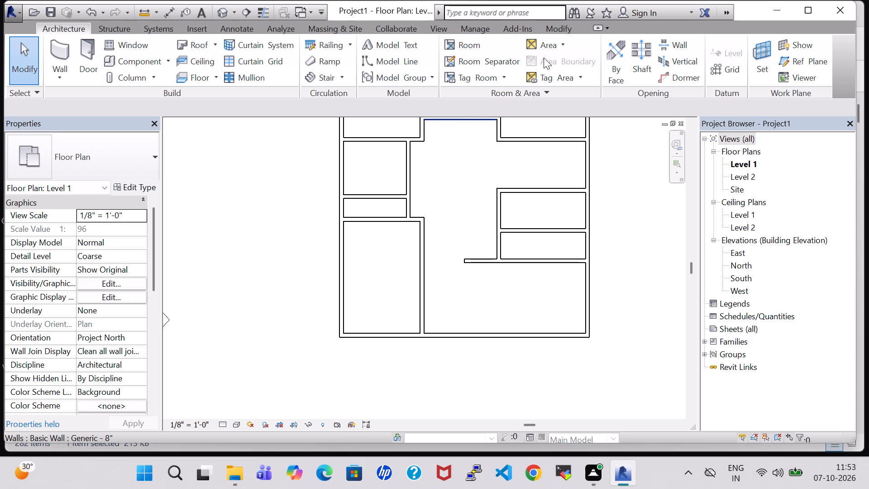
left_click(481, 62)
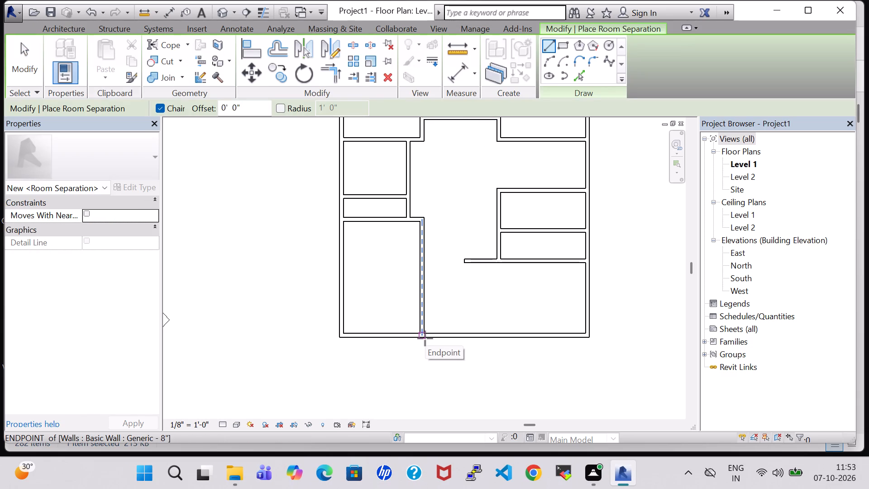
left_click(425, 338)
left_click(591, 335)
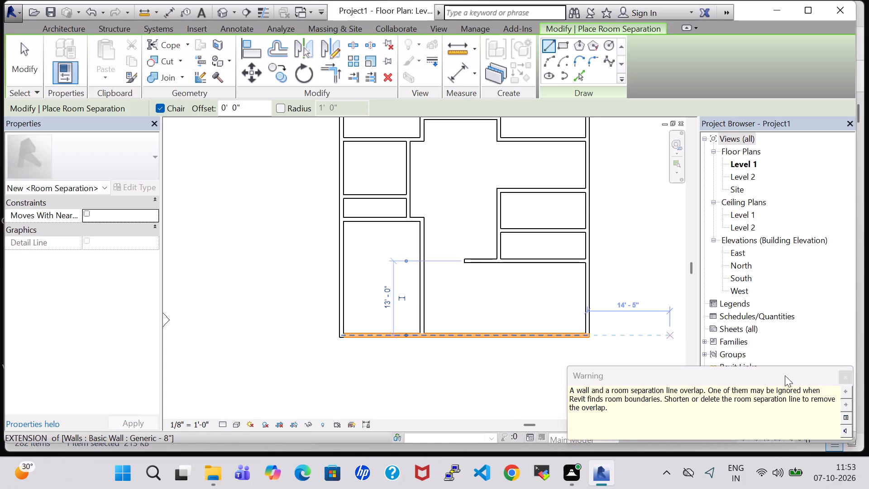
left_click(850, 375)
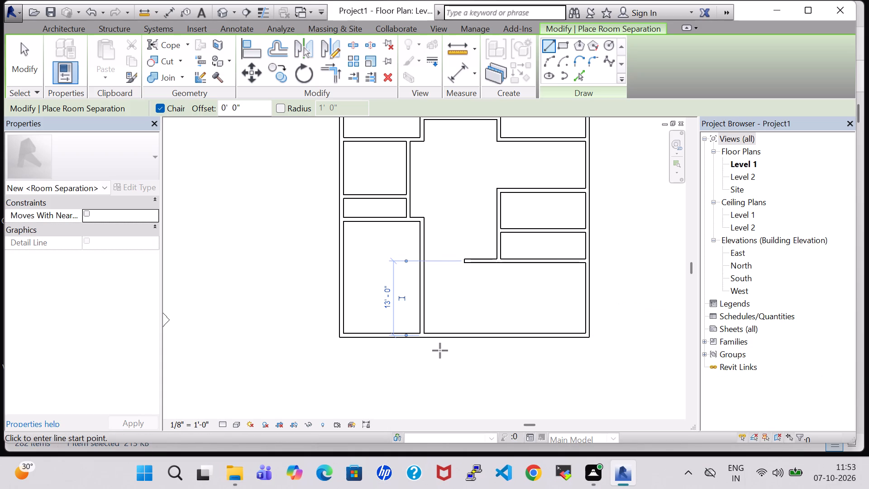
key("Escape")
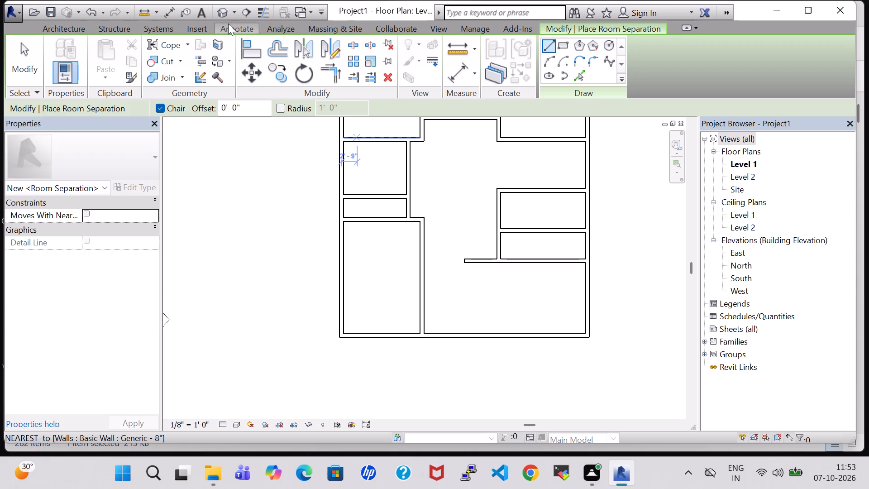
Draw a 13' wall from the 21'-6" wall south to the south exterior wall, about 6'-1" from the east exterior wall.
left_click(72, 25)
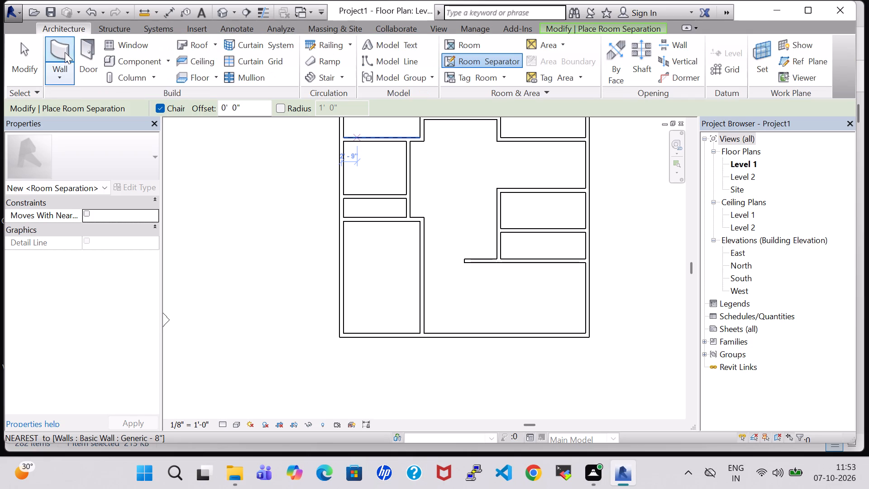
left_click(65, 52)
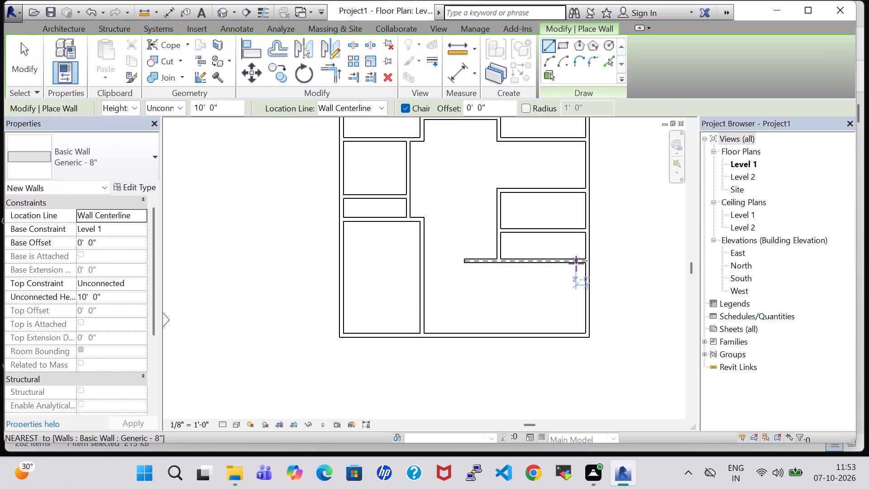
left_click(553, 262)
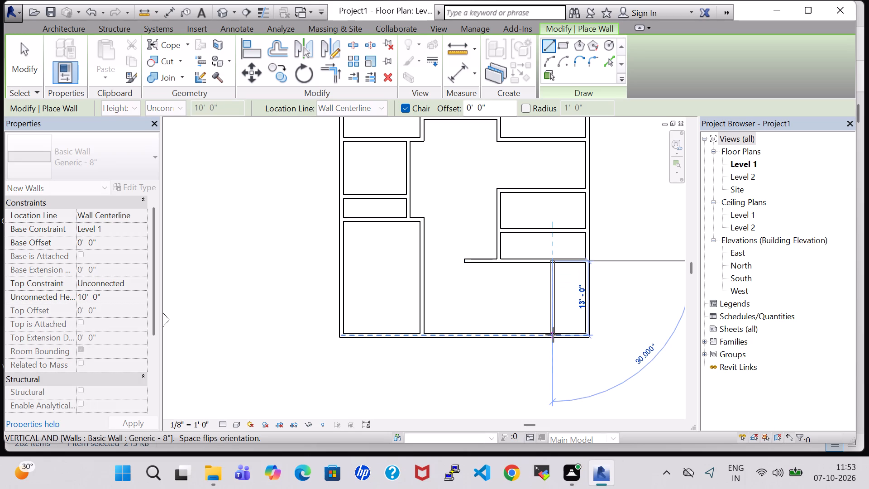
left_click(553, 337)
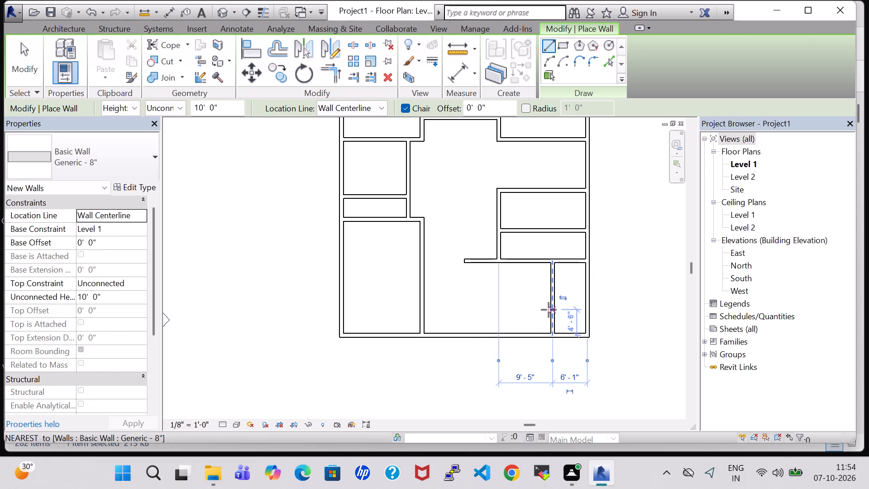
key("Escape")
key("Escape")
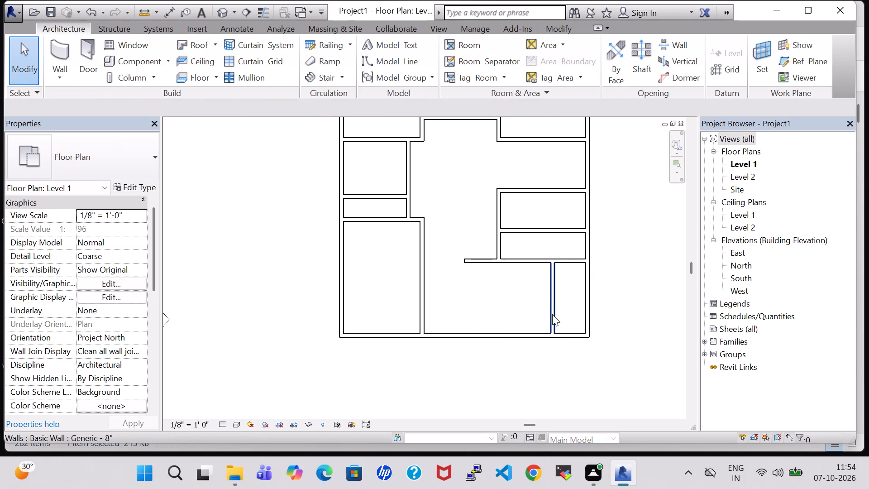
Set the structure layer thickness of the Generic - 8" wall type to 6".
left_click(552, 314)
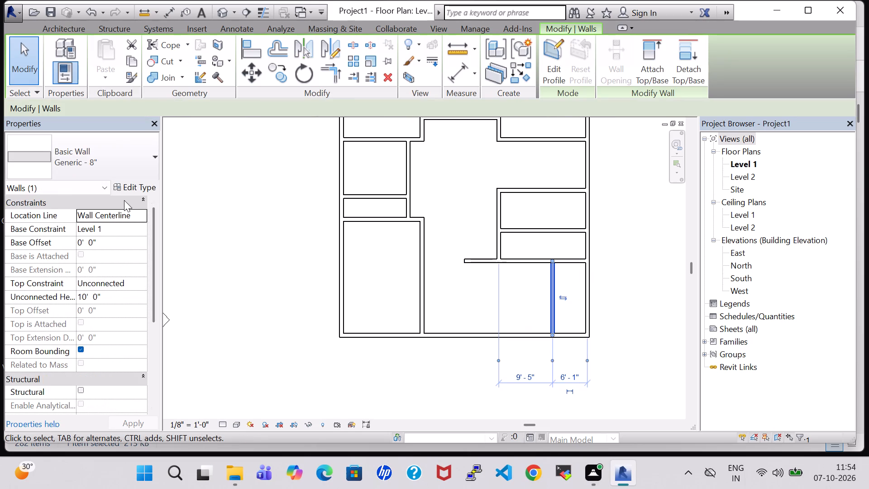
left_click(127, 180)
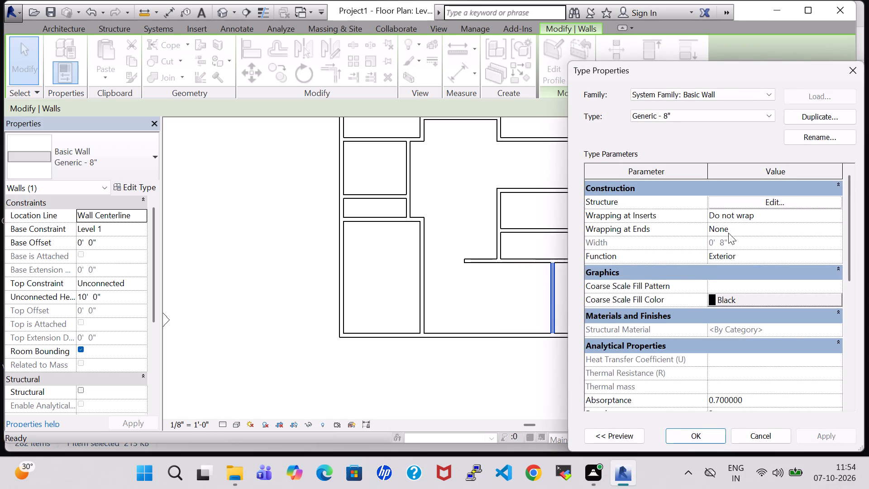
left_click(723, 245)
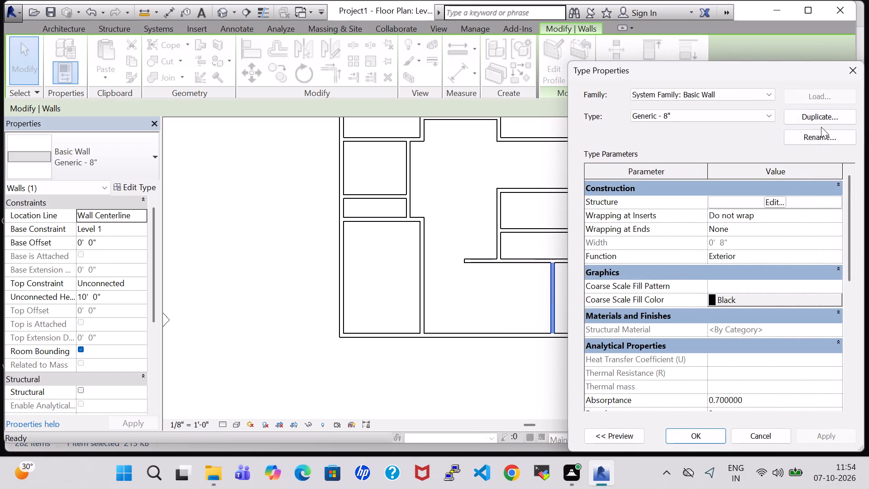
left_click(721, 244)
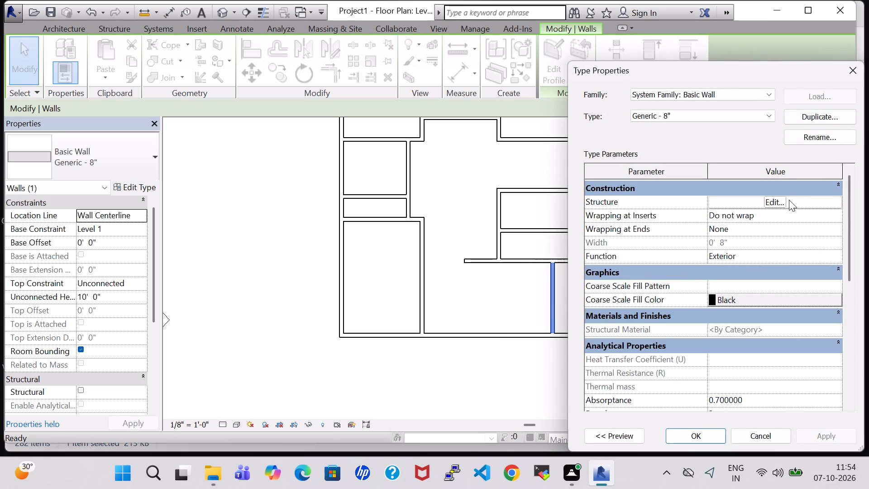
left_click(785, 201)
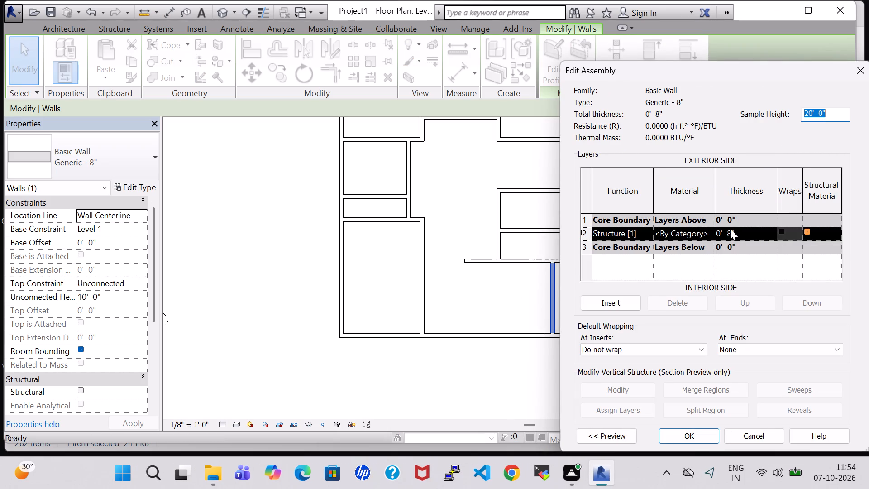
left_click(730, 230)
key("Right")
key("BackSpace")
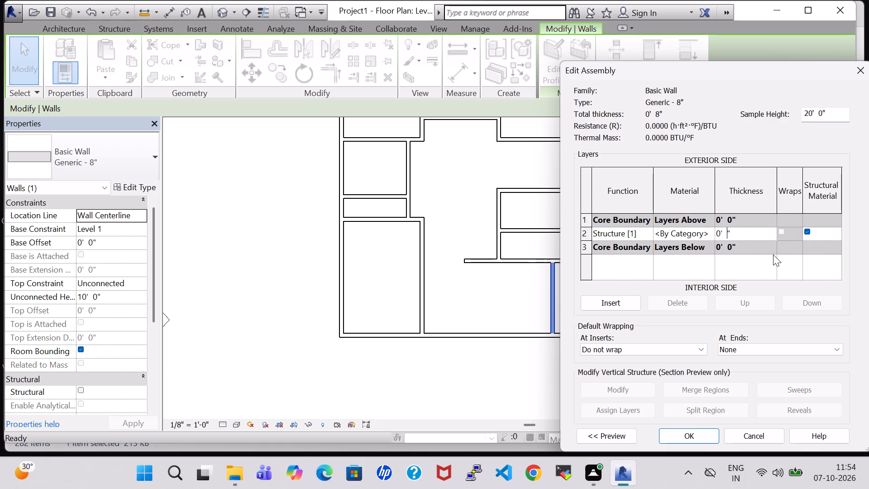
key("6")
left_click(689, 438)
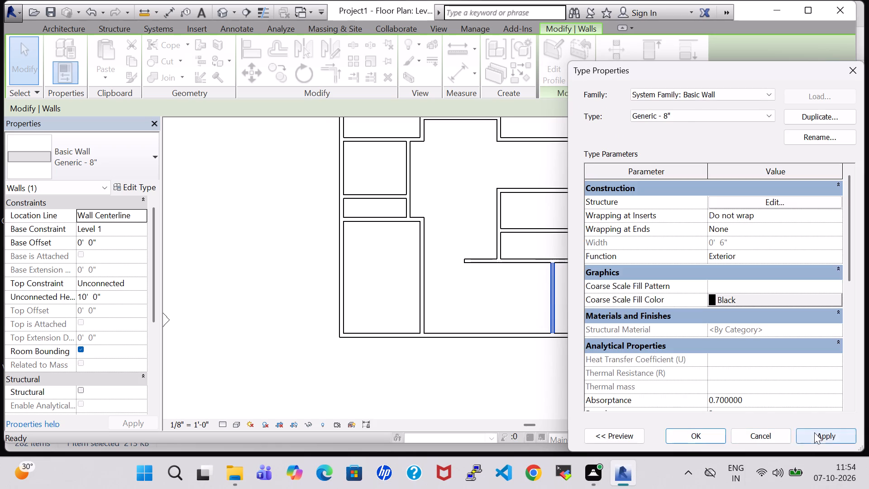
left_click(814, 432)
left_click(714, 430)
left_click(433, 350)
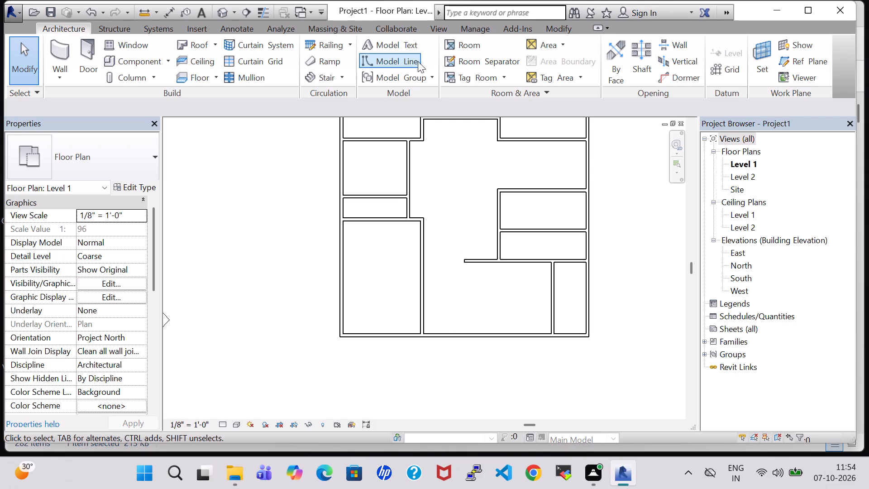
Split the south exterior wall at the southwest room's east wall and at the narrow southeast room's west wall.
left_click(566, 32)
left_click(355, 48)
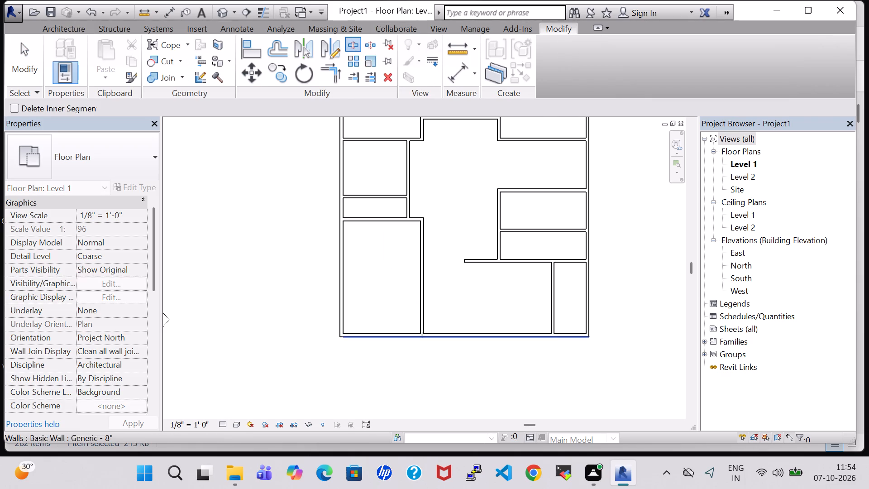
scroll(427, 335, "up", 3)
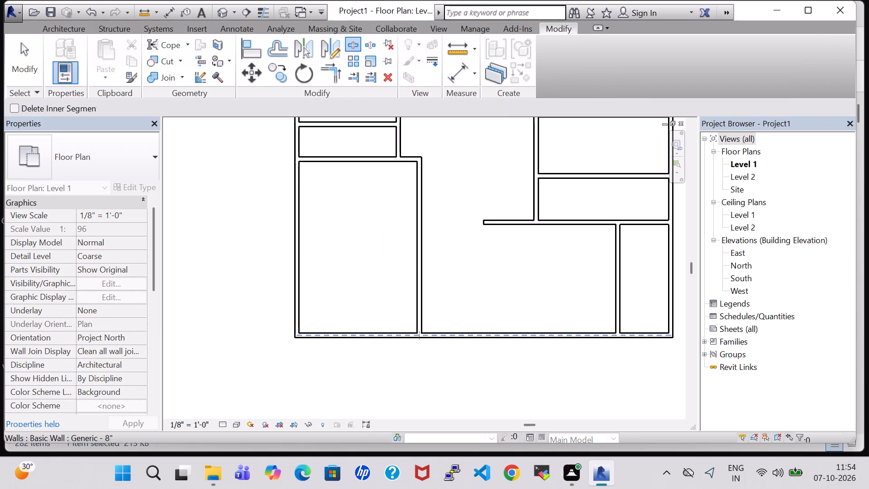
scroll(424, 333, "up", 6)
left_click(419, 342)
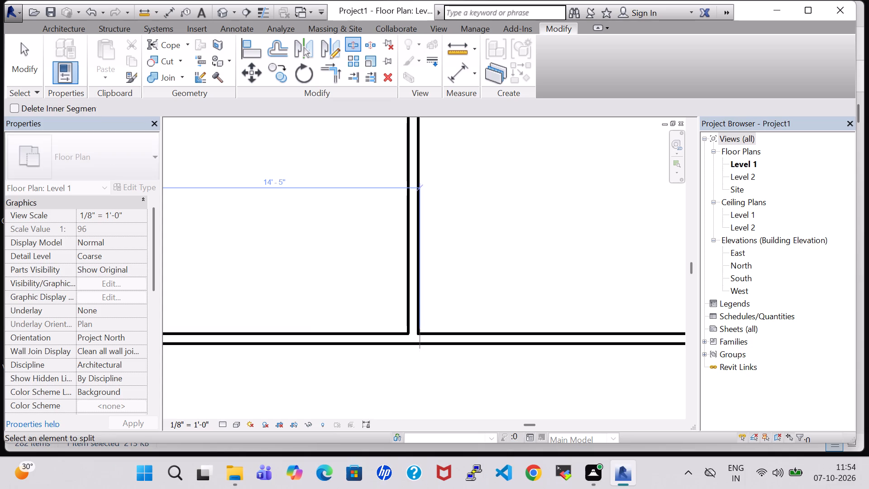
scroll(531, 391, "up", 1)
middle_click_drag(531, 391, 332, 384)
scroll(468, 357, "down", 2)
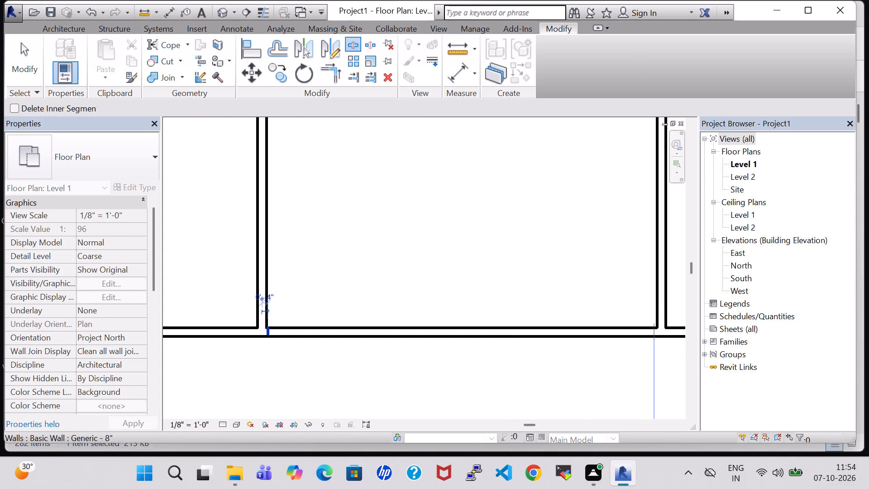
left_click(654, 329)
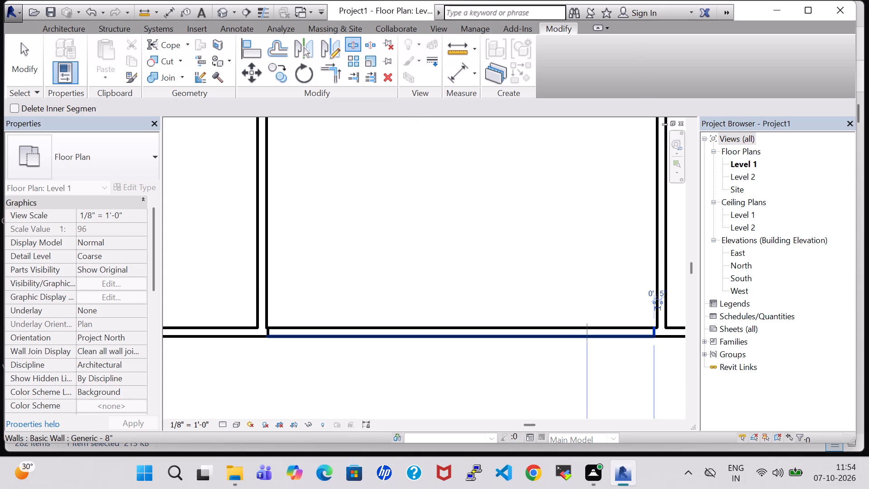
key("Escape")
key("Escape")
Delete the south exterior wall segment between the two splits to open the front between the southwest and southeast rooms.
left_click(522, 340)
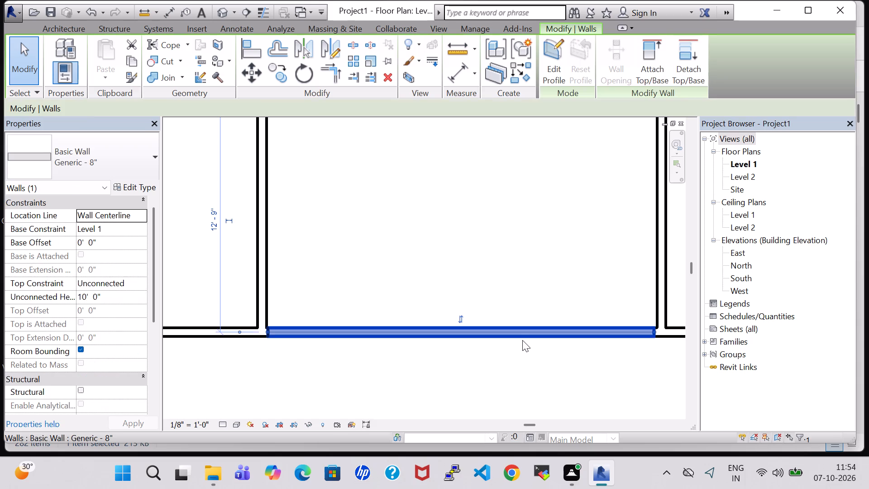
key("Delete")
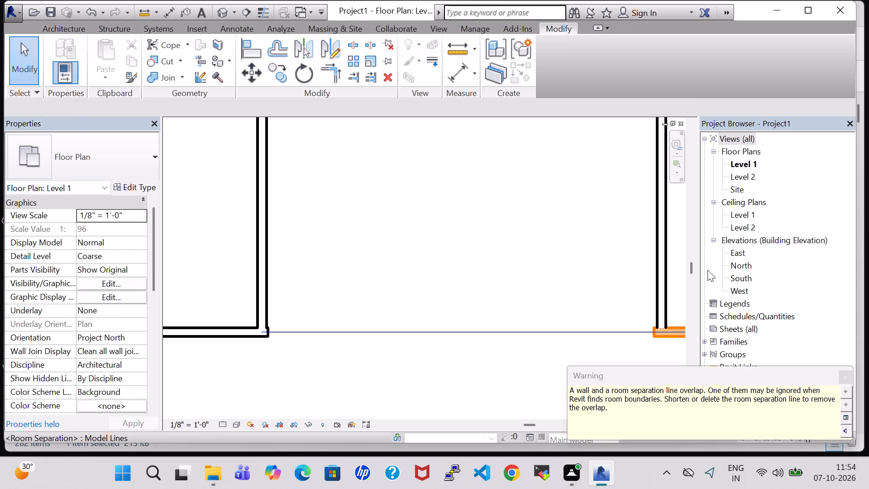
left_click(843, 382)
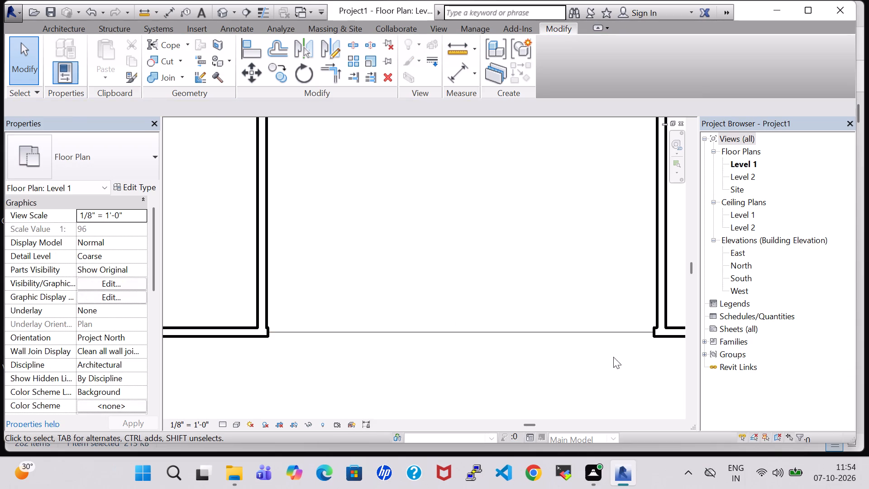
Nudge the southeast room's south wall segment slightly east so its west end lines up with the west wall.
scroll(375, 334, "down", 2)
left_click(583, 331)
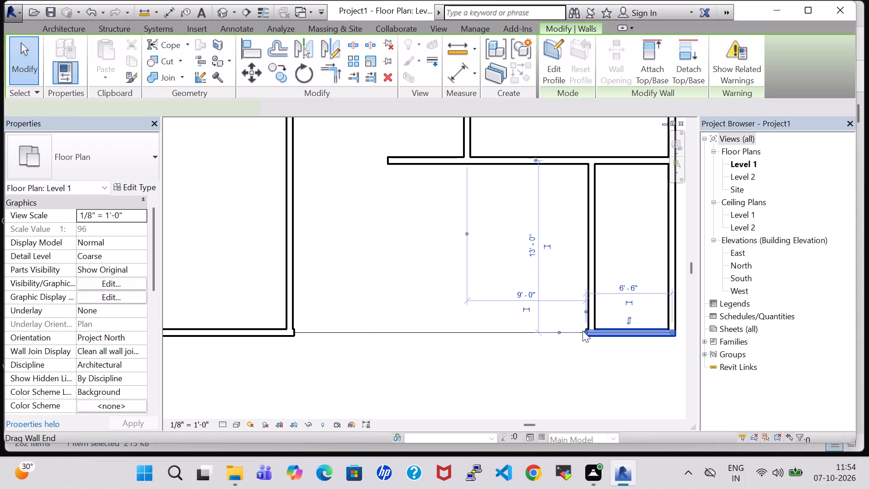
key("Right")
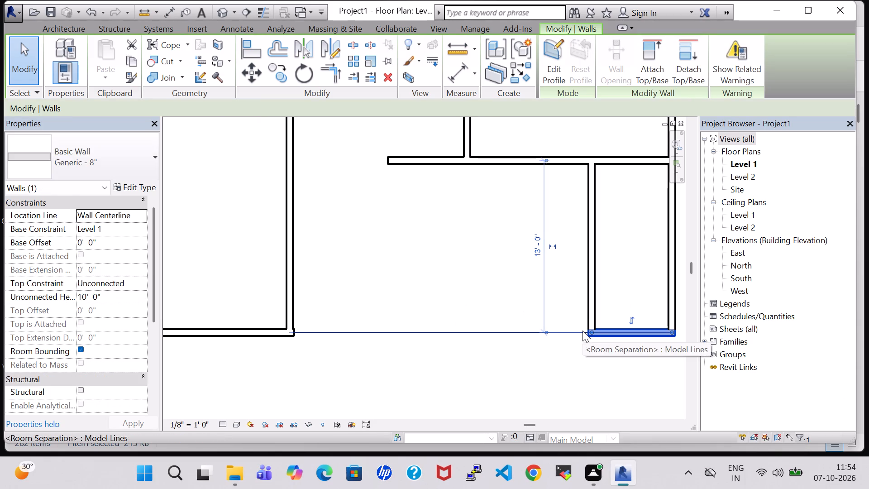
left_click(572, 378)
middle_click_drag(572, 378, 502, 375)
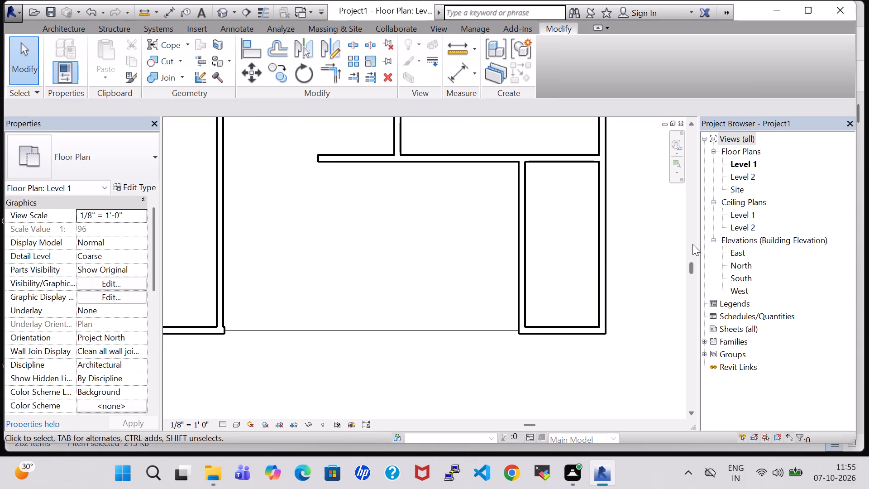
Nudge the room separation line across the south front slightly south, to the walls' outer face.
left_click(476, 325)
key("Down")
key("Down")
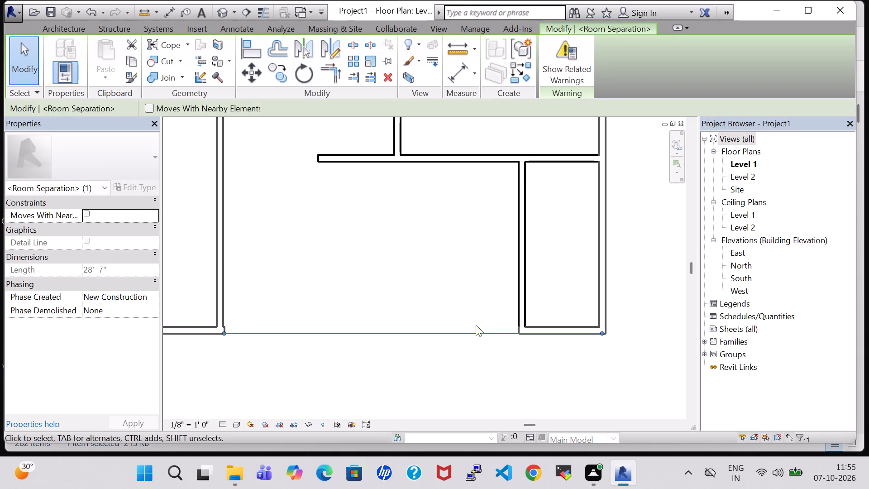
key("Up")
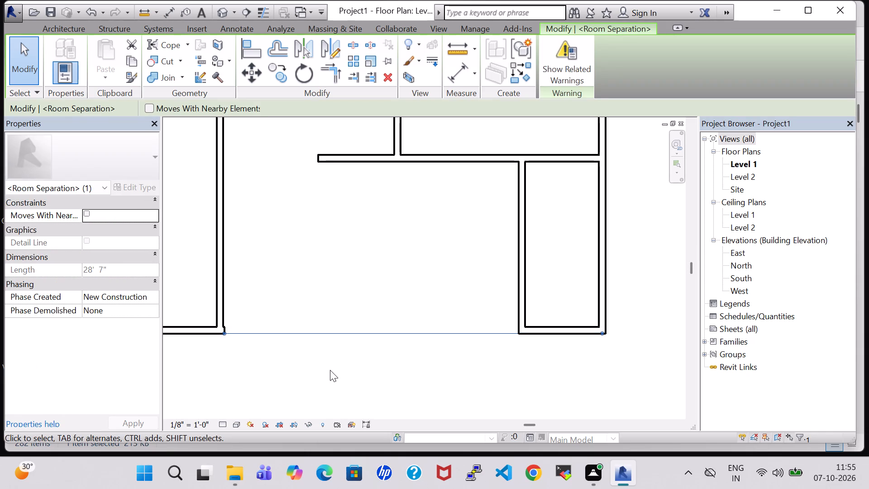
left_click(331, 370)
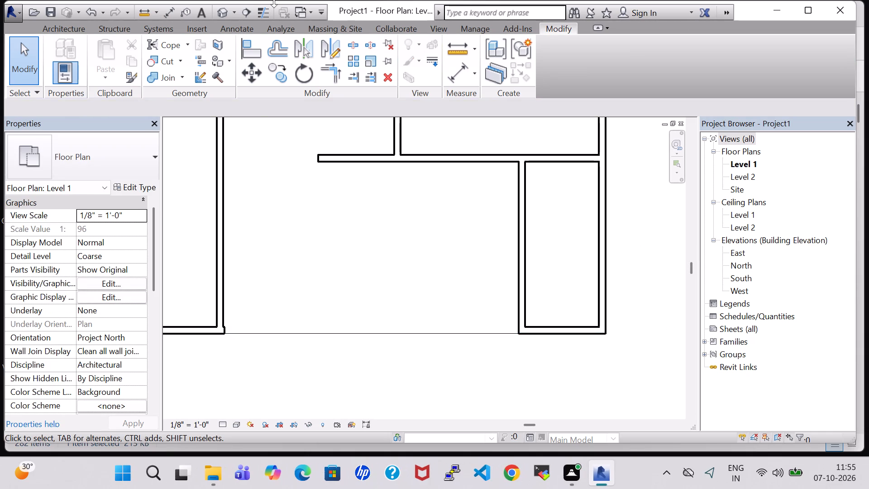
Split the southeast room's south wall near the inner faces of its west and east walls.
left_click(350, 39)
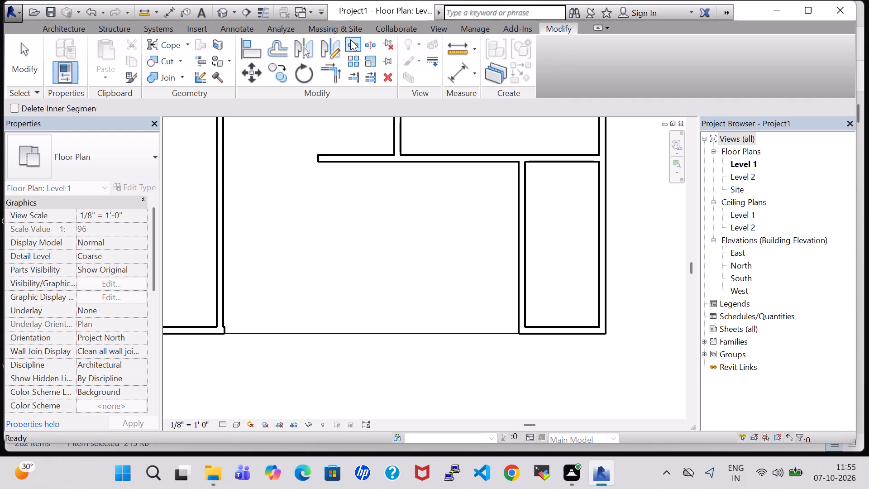
scroll(490, 187, "up", 3)
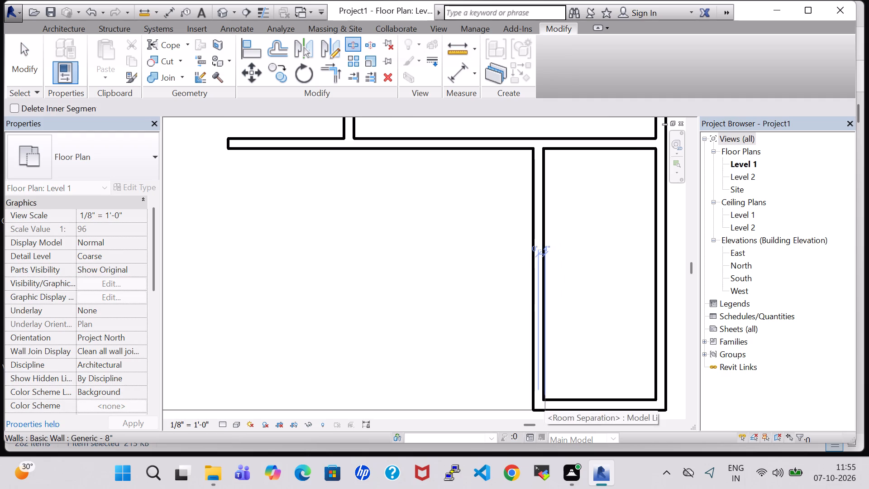
left_click(543, 405)
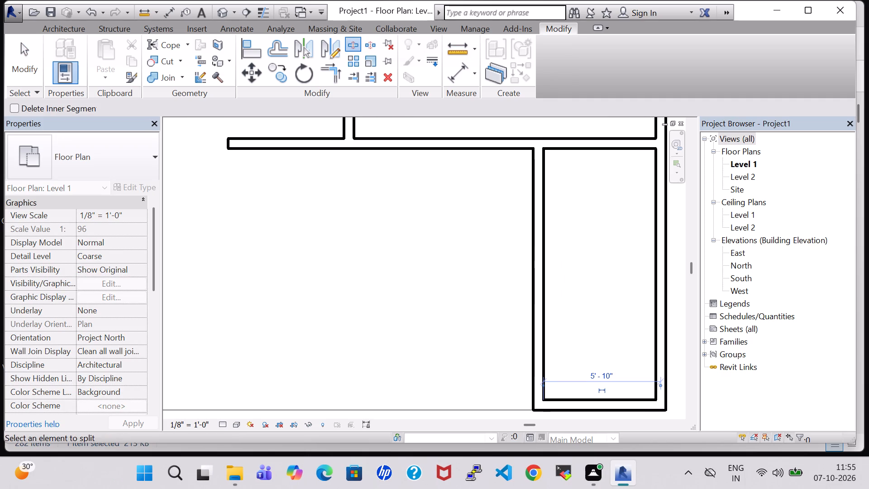
key("Escape")
middle_click_drag(596, 298, 561, 72)
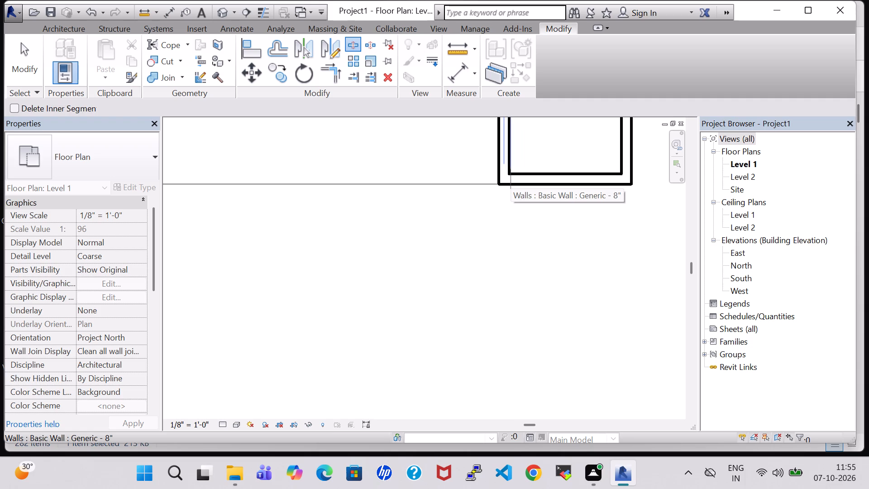
left_click(511, 180)
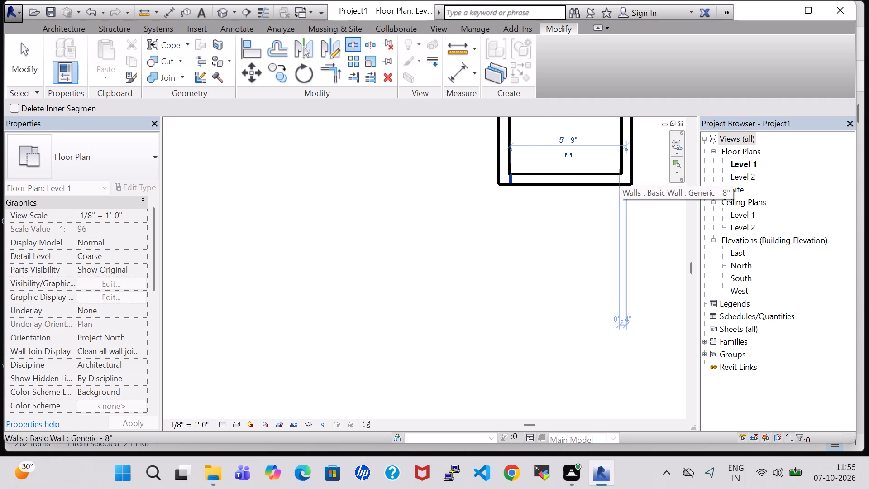
scroll(620, 177, "up", 4)
left_click(623, 178)
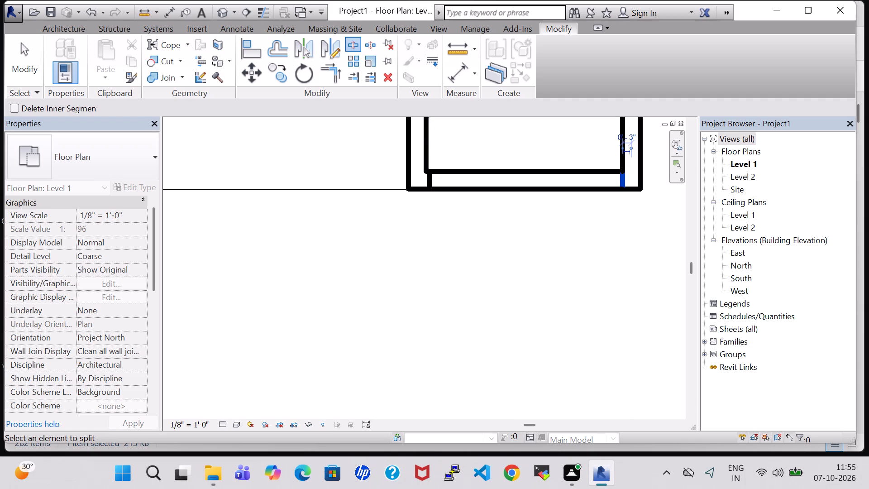
key("Escape")
key("Escape")
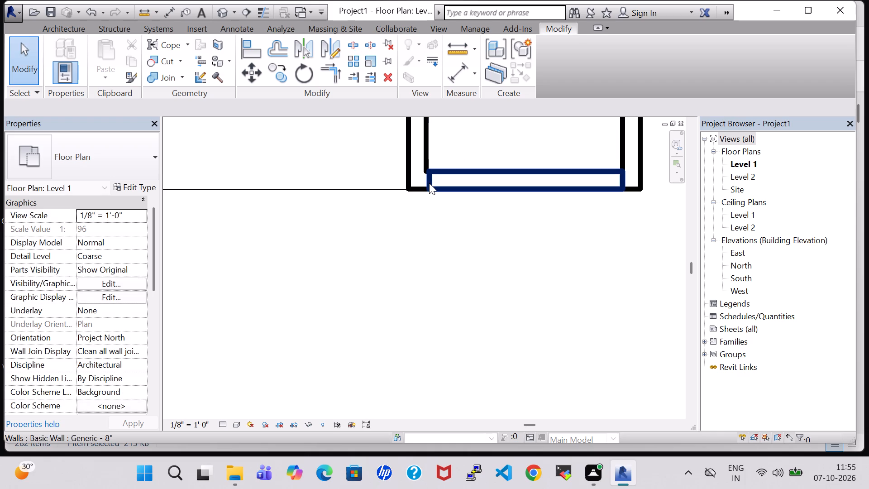
Delete the middle segment of the southeast room's south wall, between the two side walls.
left_click(429, 183)
key("Delete")
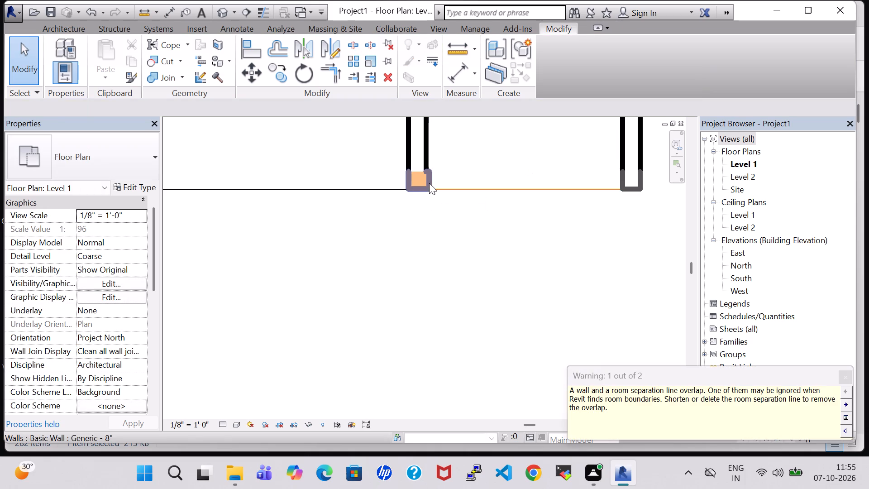
left_click(840, 383)
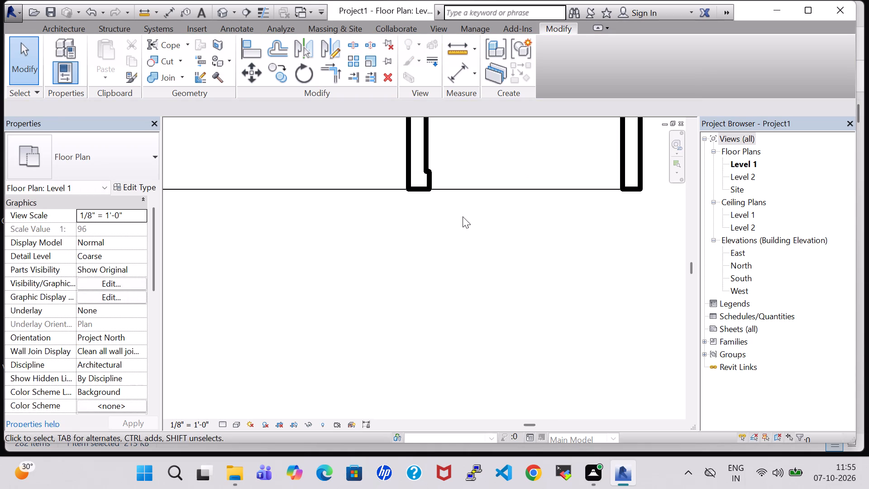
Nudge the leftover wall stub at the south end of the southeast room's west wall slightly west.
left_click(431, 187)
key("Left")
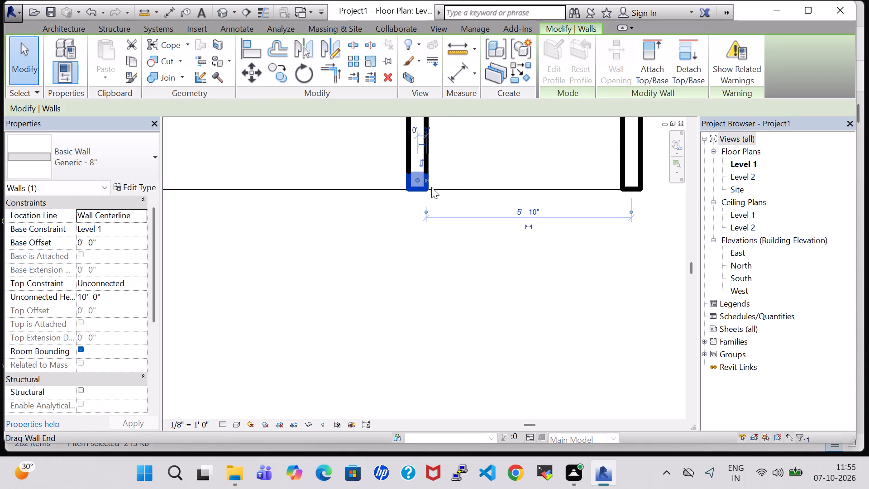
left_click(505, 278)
Set the structure layer thickness of the Generic - 8" wall type to 8".
scroll(505, 278, "down", 1)
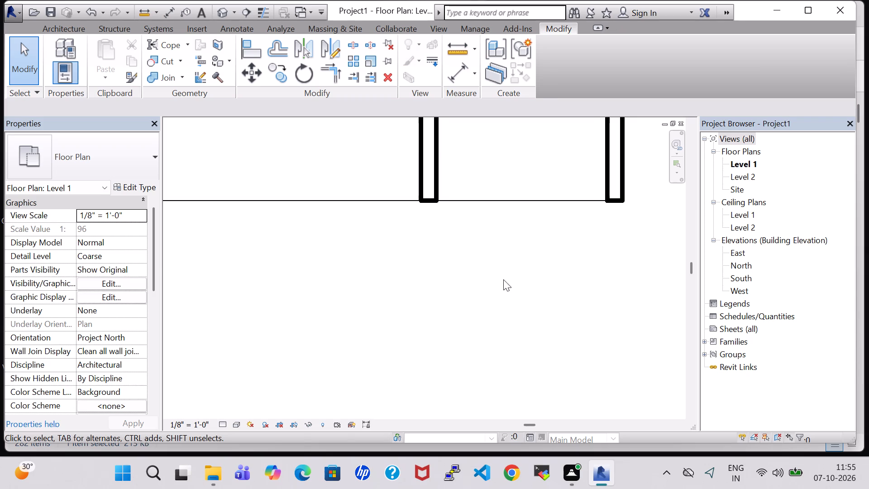
middle_click_drag(503, 279, 444, 348)
scroll(448, 344, "down", 7)
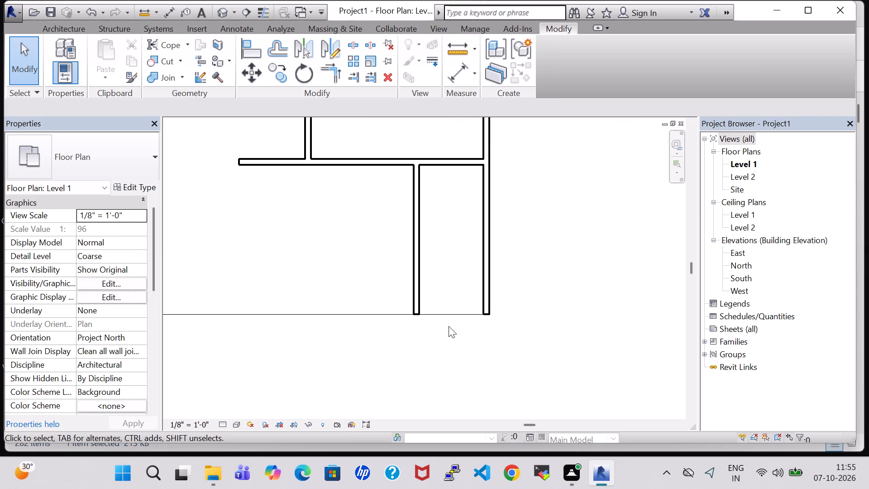
left_click(491, 269)
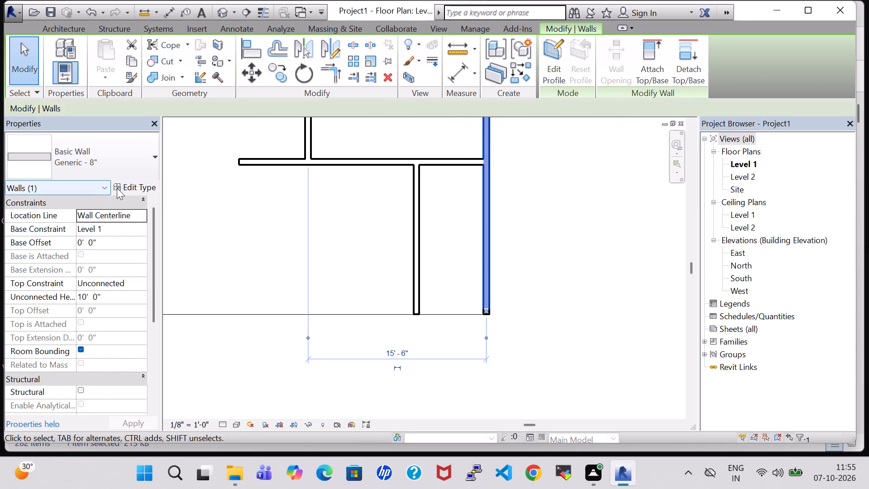
left_click(119, 188)
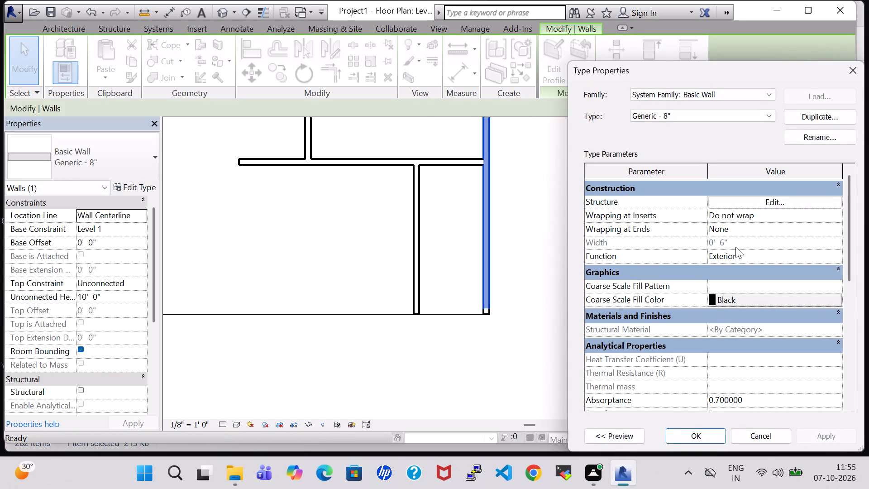
left_click(810, 199)
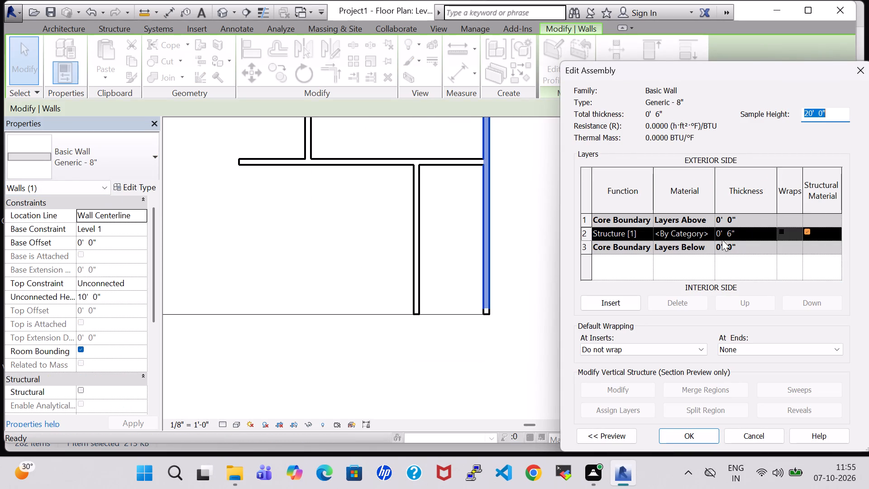
left_click(731, 234)
key("Right")
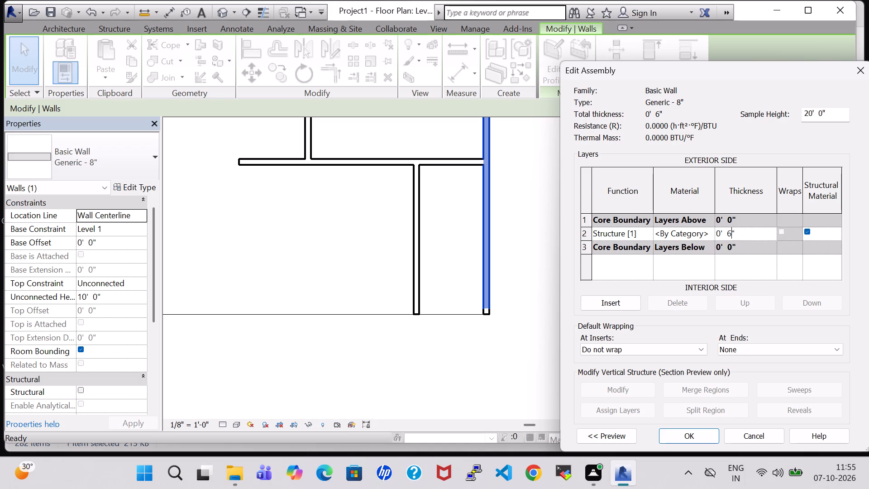
key("BackSpace")
key("8")
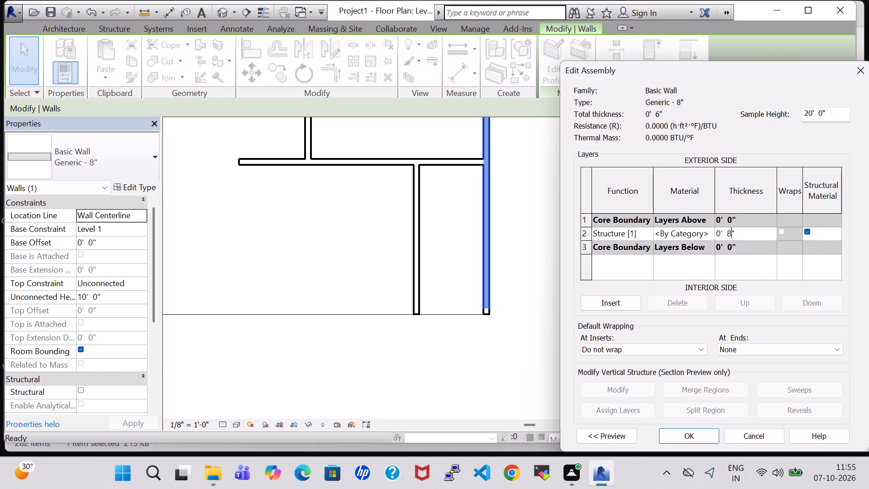
left_click(693, 434)
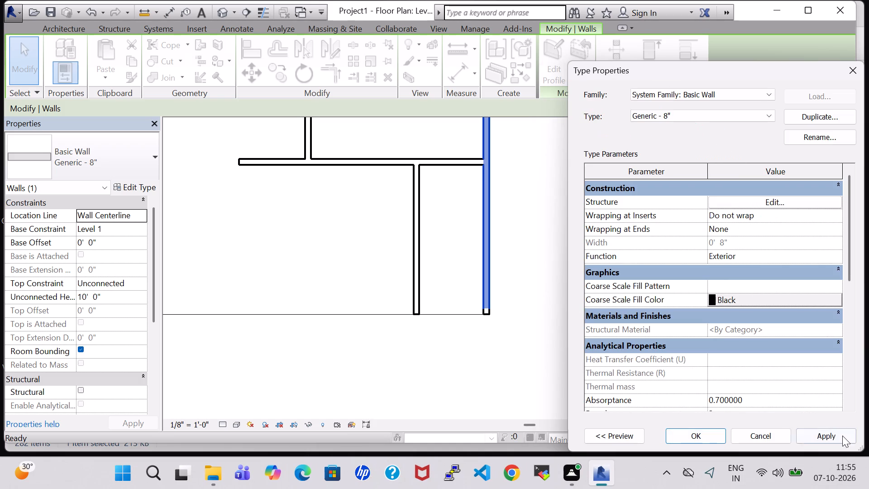
left_click(842, 436)
left_click(711, 438)
left_click(592, 356)
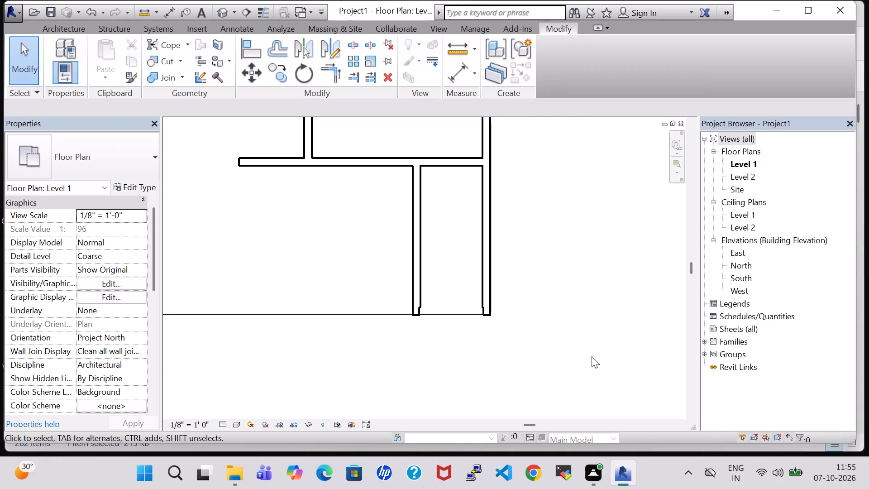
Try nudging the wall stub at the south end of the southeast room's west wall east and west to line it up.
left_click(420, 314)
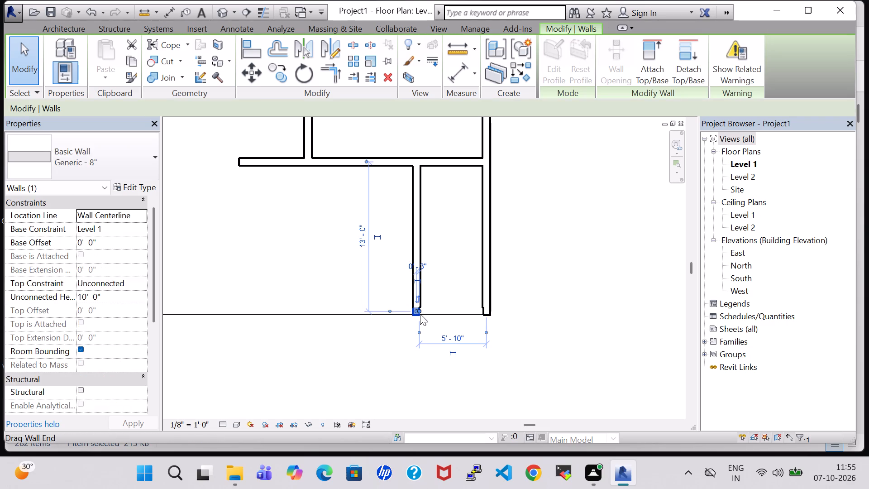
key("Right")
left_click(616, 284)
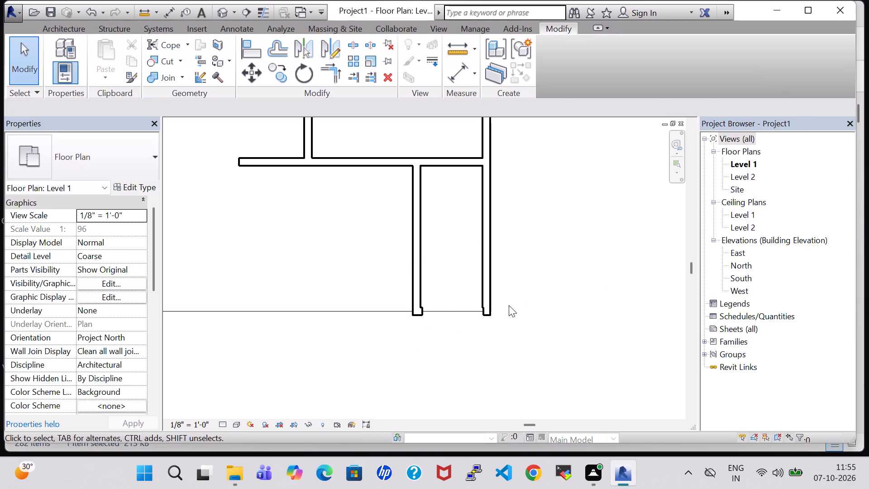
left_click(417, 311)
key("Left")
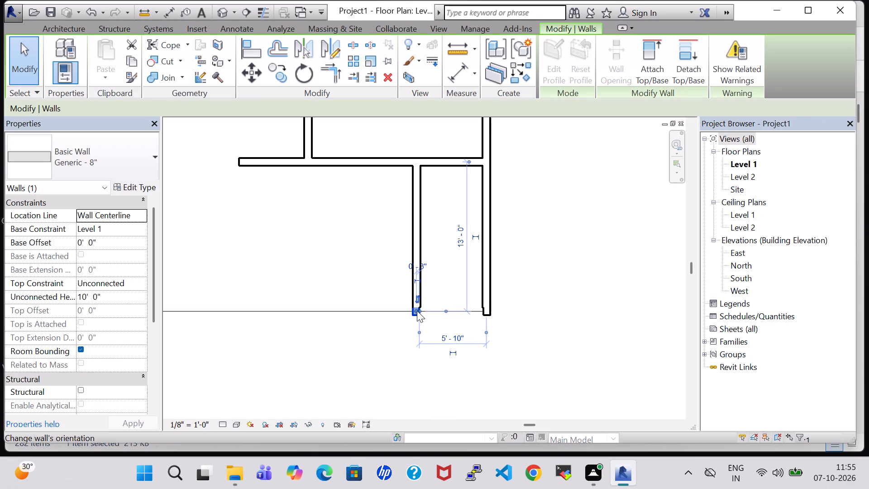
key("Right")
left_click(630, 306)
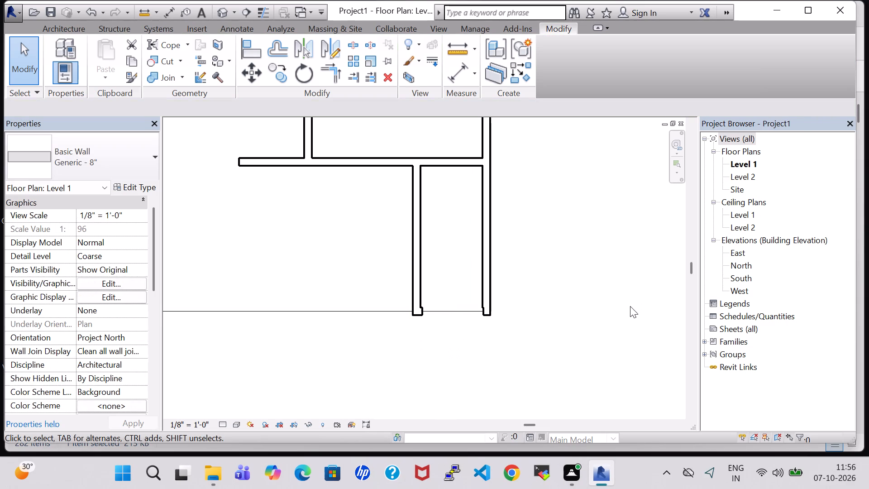
Delete the short wall stub at the south end of the southeast room's west wall.
left_click(418, 307)
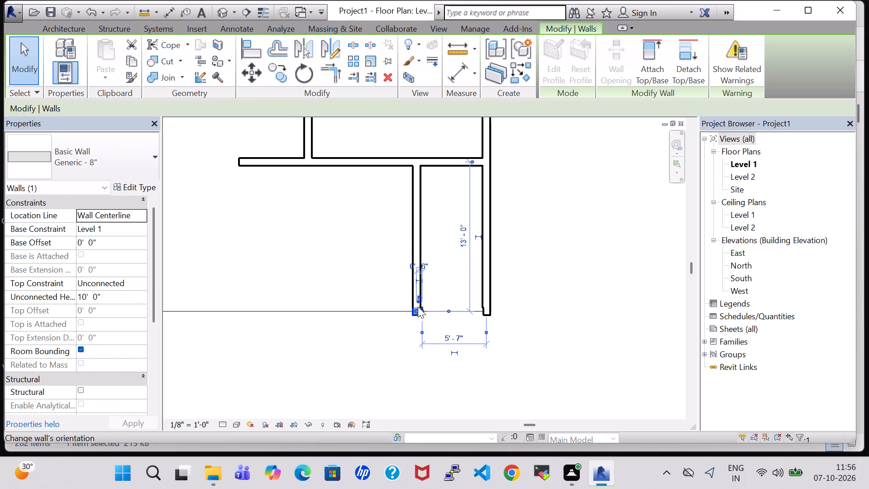
key("Delete")
Draw a short Generic - 8" wall stub about 4" long at the south end of the southeast room's west wall.
left_click(414, 308)
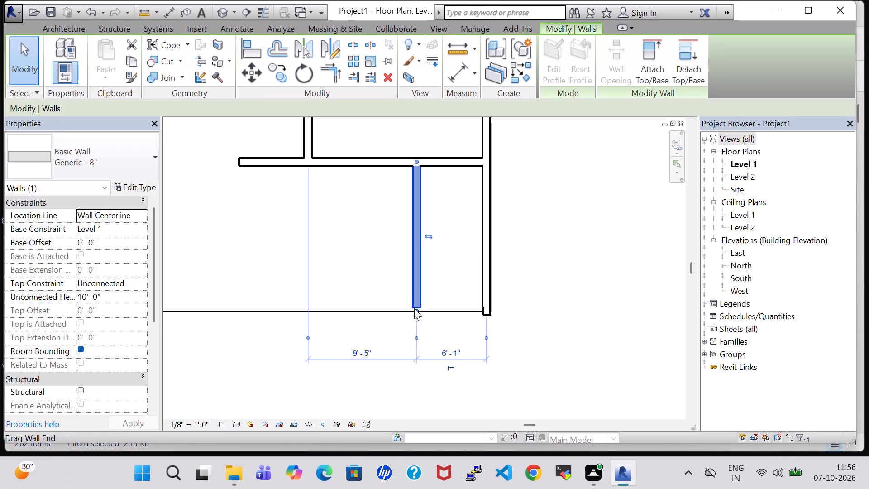
scroll(414, 308, "up", 4)
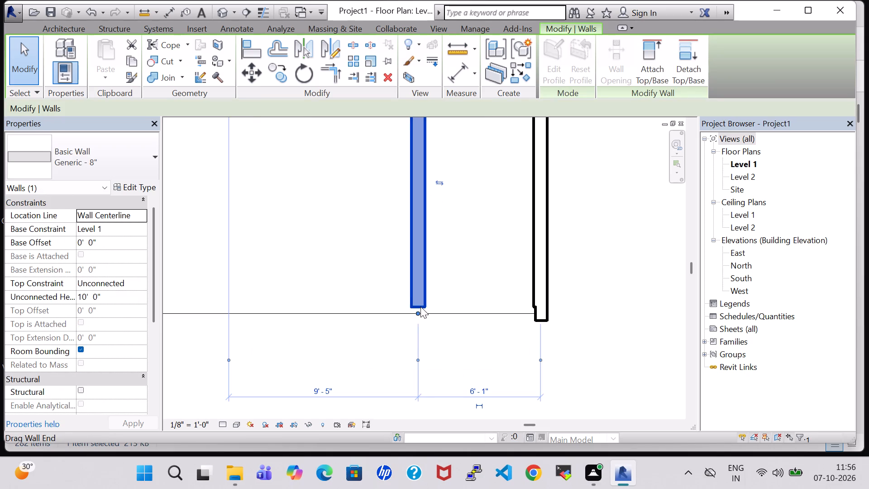
scroll(415, 296, "up", 4)
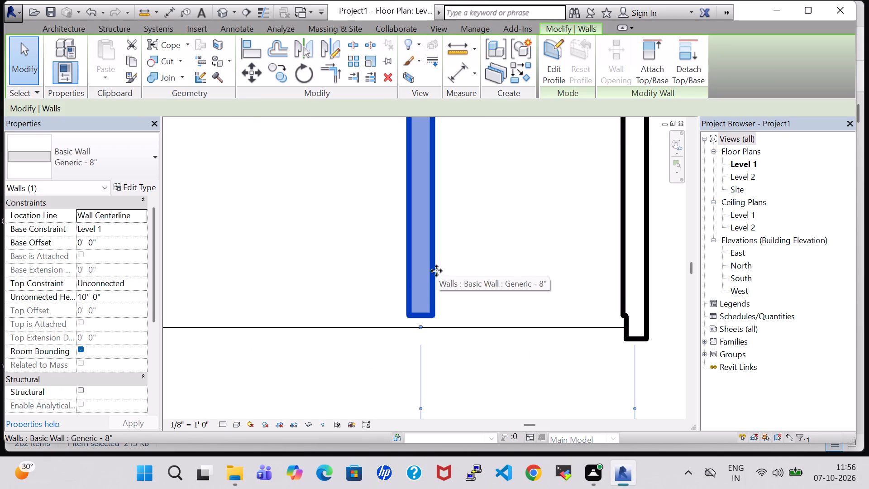
left_click(513, 267)
left_click(46, 25)
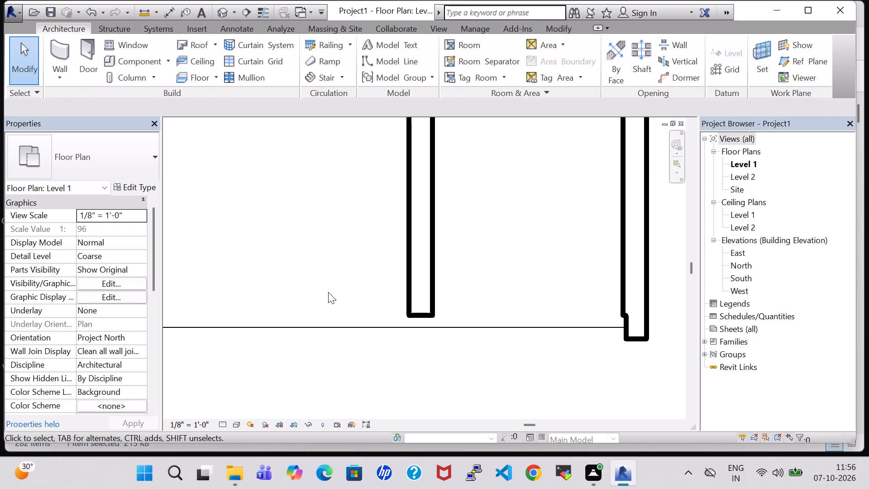
left_click(55, 49)
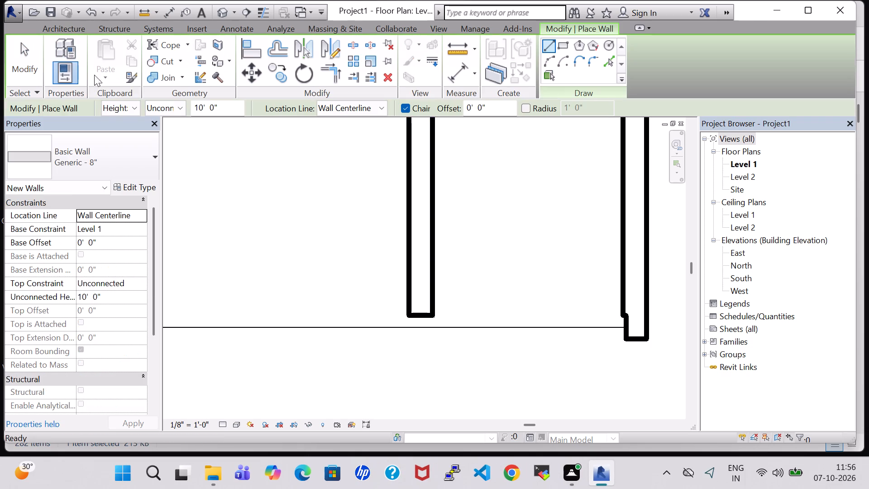
left_click(423, 314)
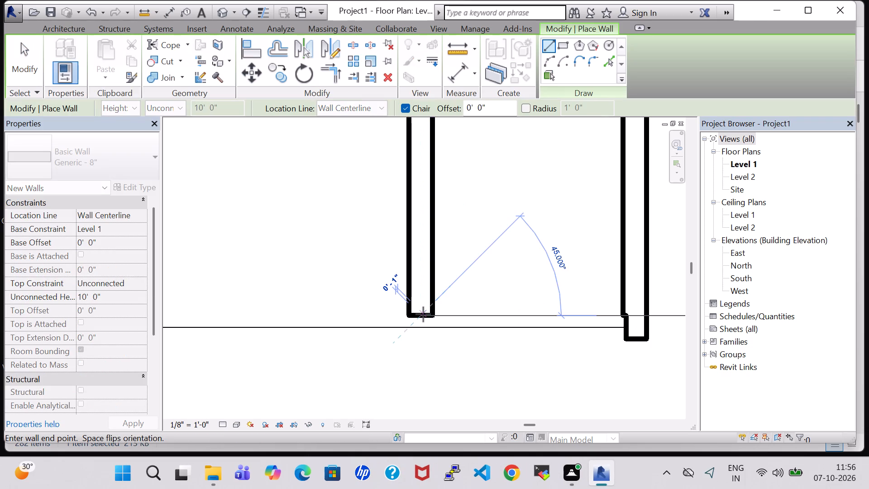
left_click(422, 324)
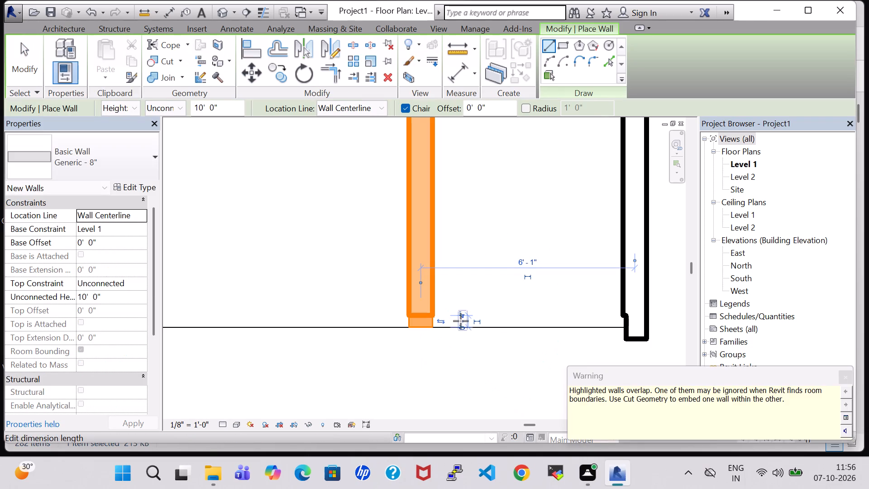
left_click(846, 378)
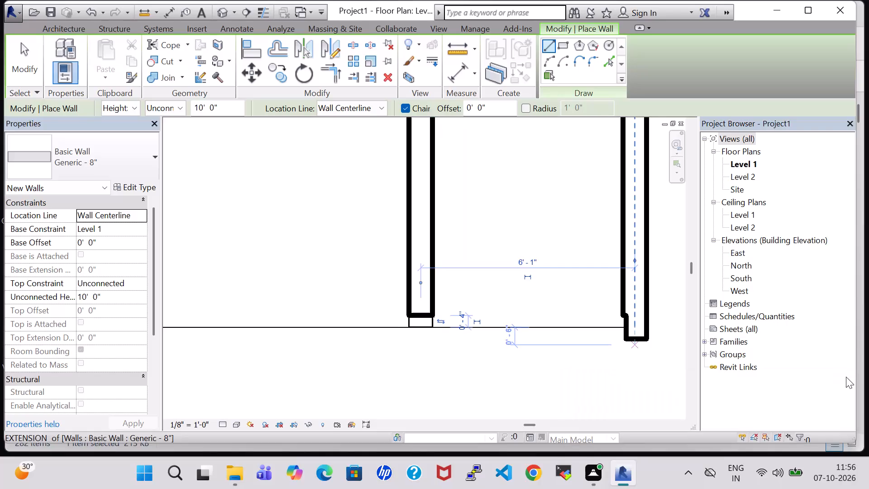
key("Escape")
key("Escape")
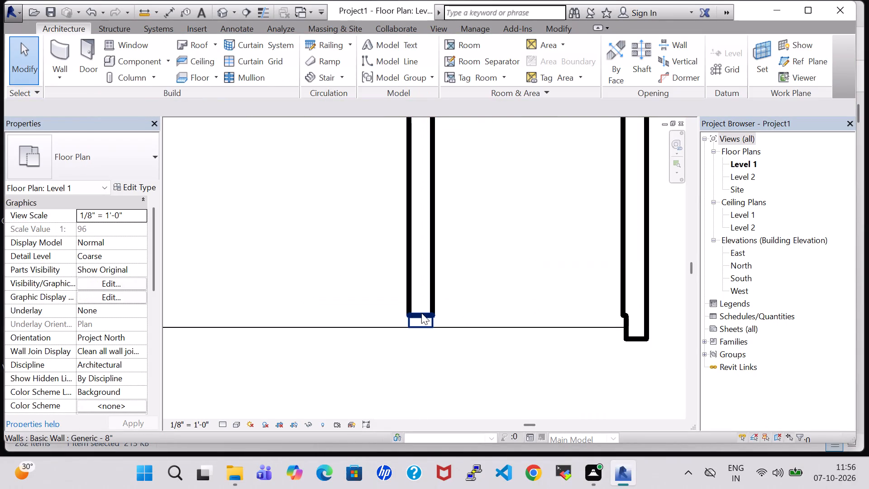
Delete the short stub just drawn at the south end of the southeast room's west wall.
left_click(419, 316)
left_click(498, 378)
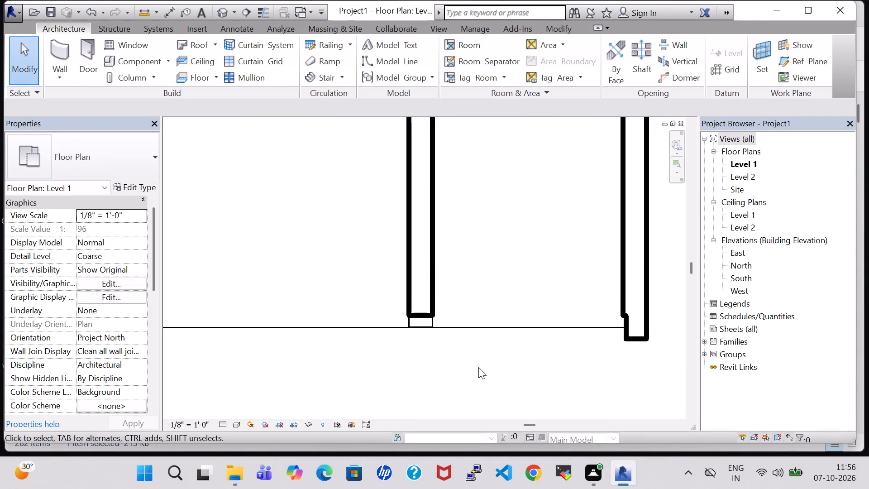
key("Escape")
left_click(428, 323)
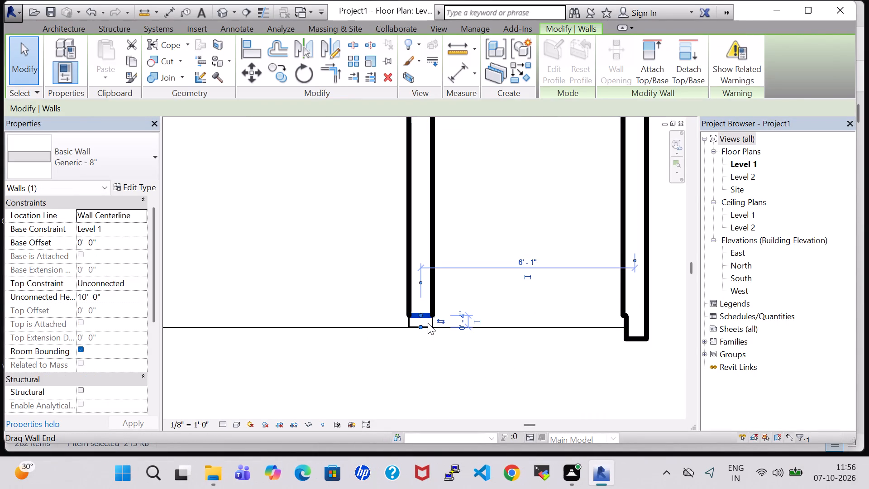
key("Delete")
left_click(481, 375)
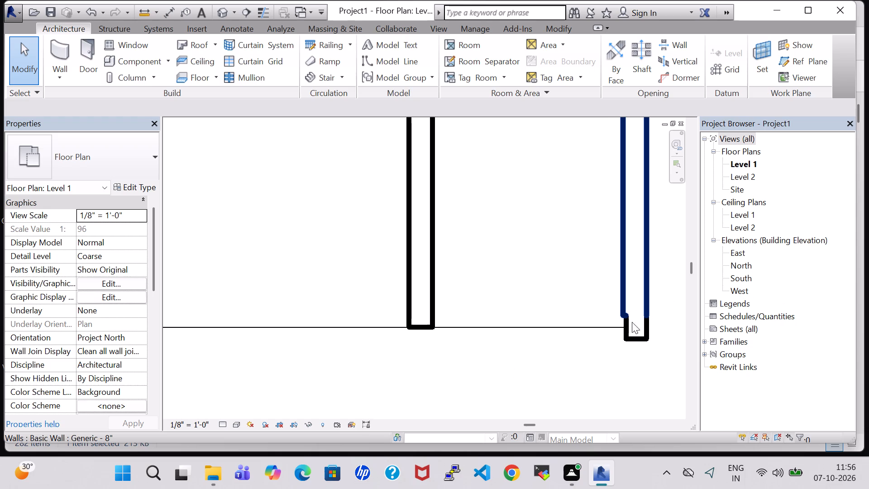
Delete the short leftover wall stub at the south end of the southeast room's east wall.
left_click(631, 336)
key("Up")
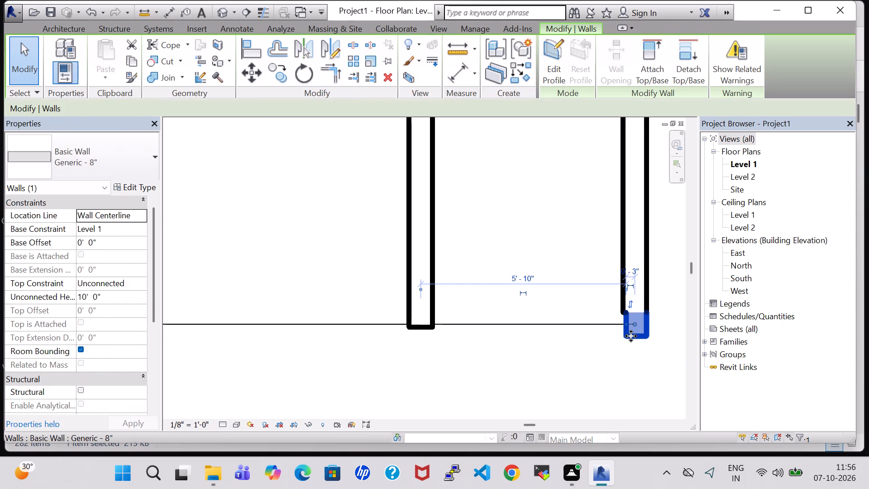
key("Down")
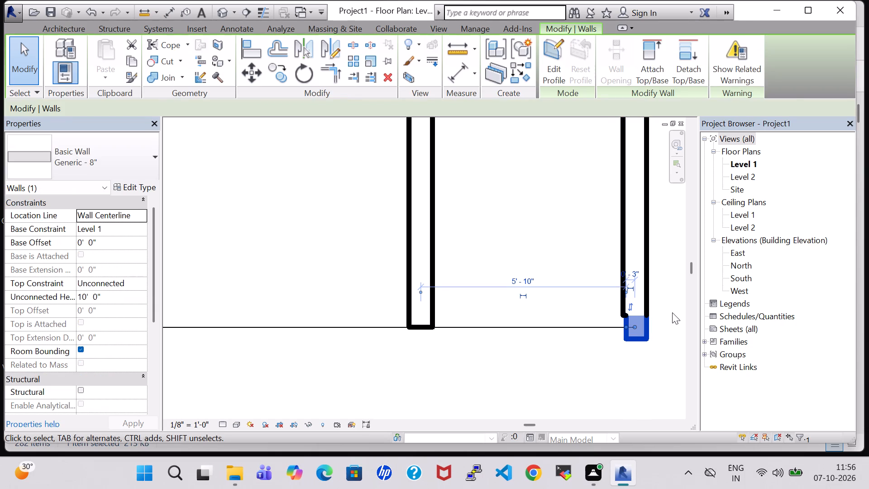
key("Delete")
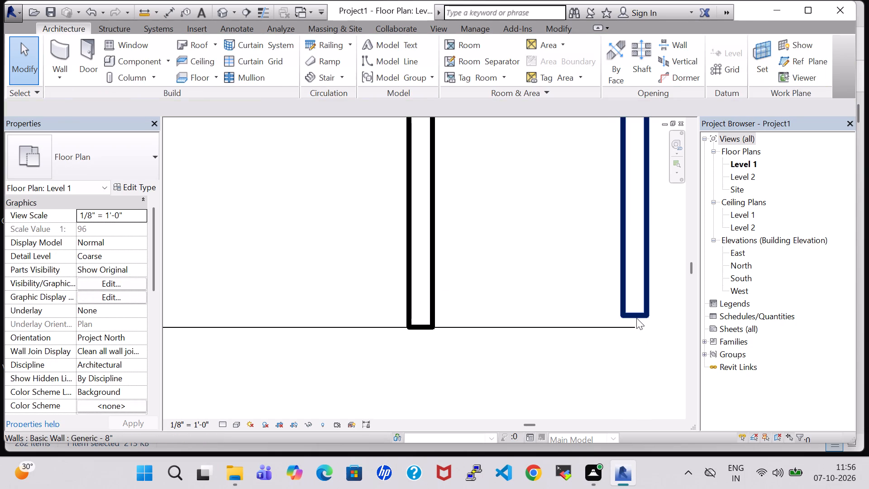
Nudge the southeast room's east wall south and back north to line its south end up with the west wall's end.
left_click(636, 318)
key("Down")
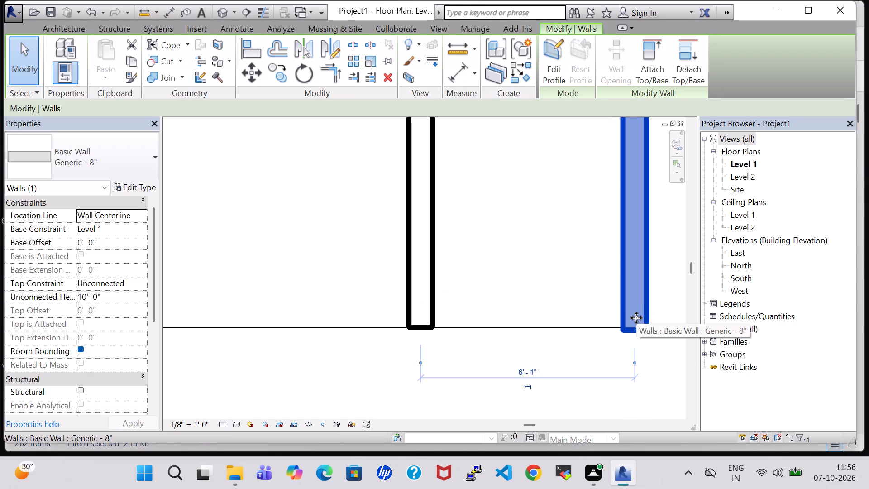
key("Up")
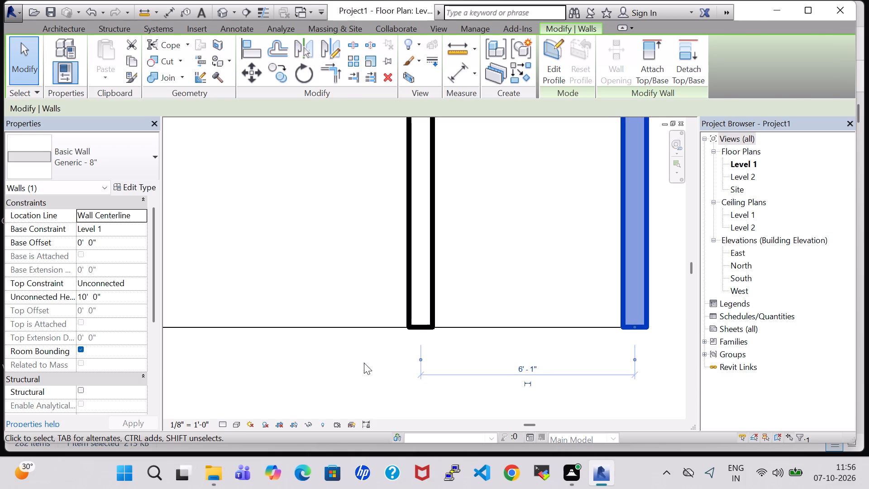
left_click(364, 363)
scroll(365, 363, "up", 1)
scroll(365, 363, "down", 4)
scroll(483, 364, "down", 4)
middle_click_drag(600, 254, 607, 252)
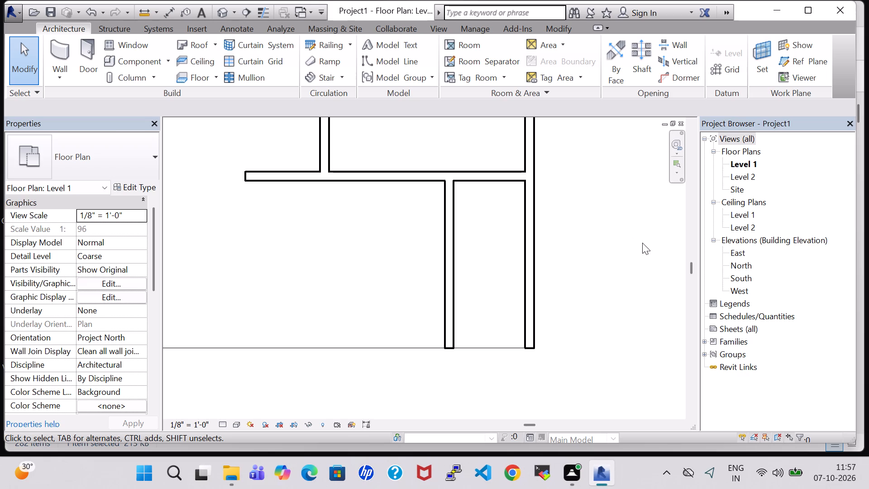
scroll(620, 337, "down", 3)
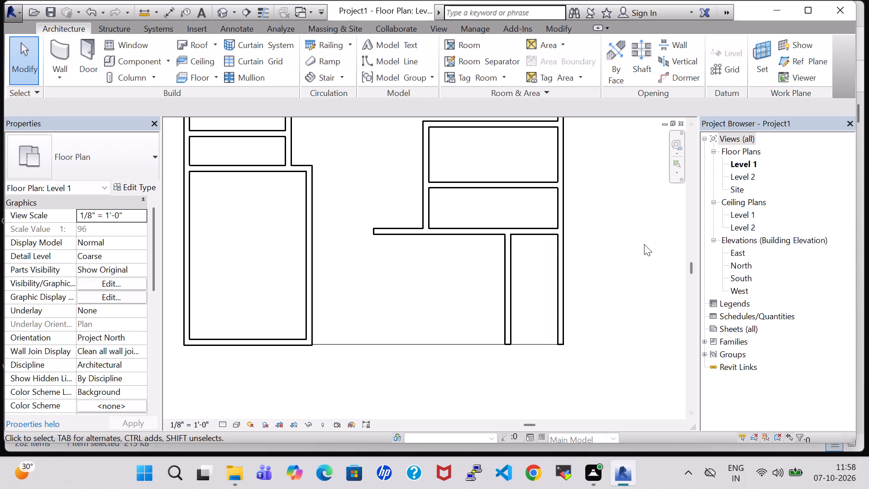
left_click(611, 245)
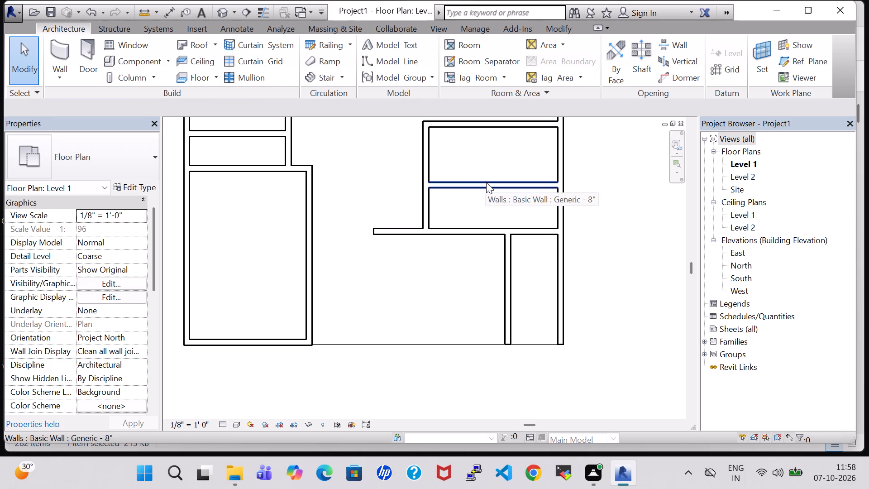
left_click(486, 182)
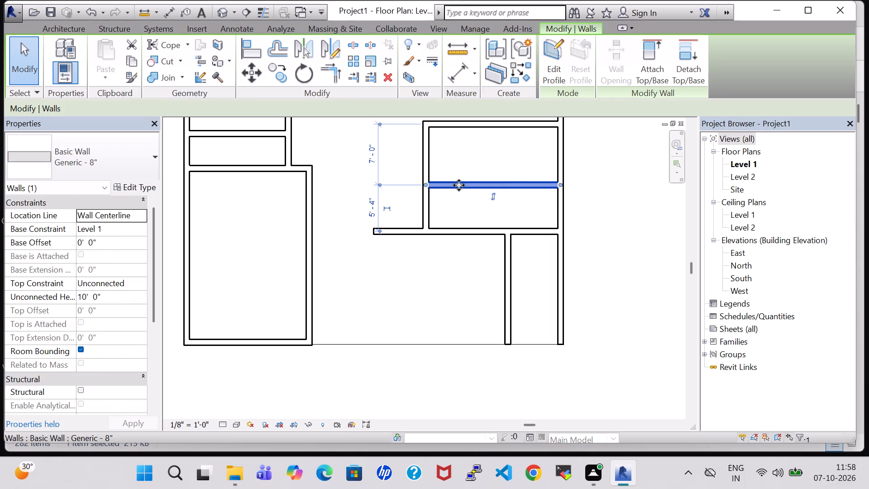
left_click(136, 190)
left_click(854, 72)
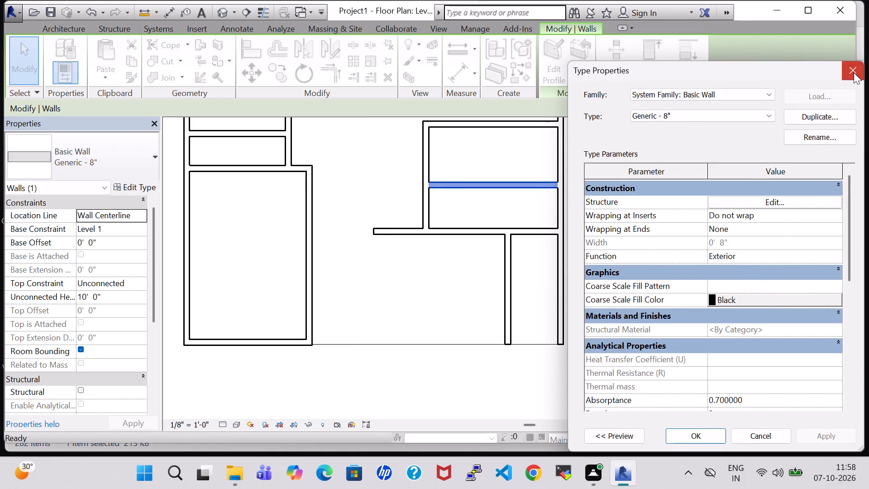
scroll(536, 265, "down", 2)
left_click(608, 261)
Extend the free west end of the southeast room's north wall westward to a length of about 23'-1".
scroll(608, 261, "down", 2)
middle_click_drag(608, 261, 612, 307)
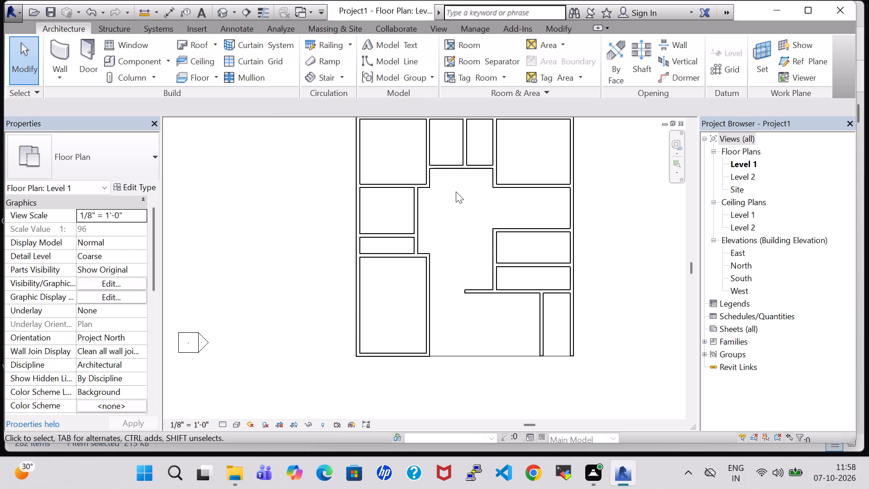
left_click(465, 292)
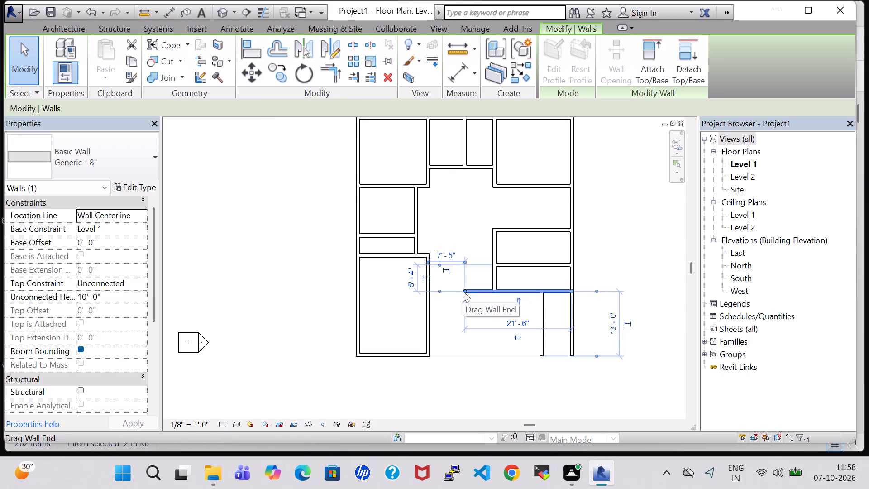
left_click_drag(466, 291, 458, 291)
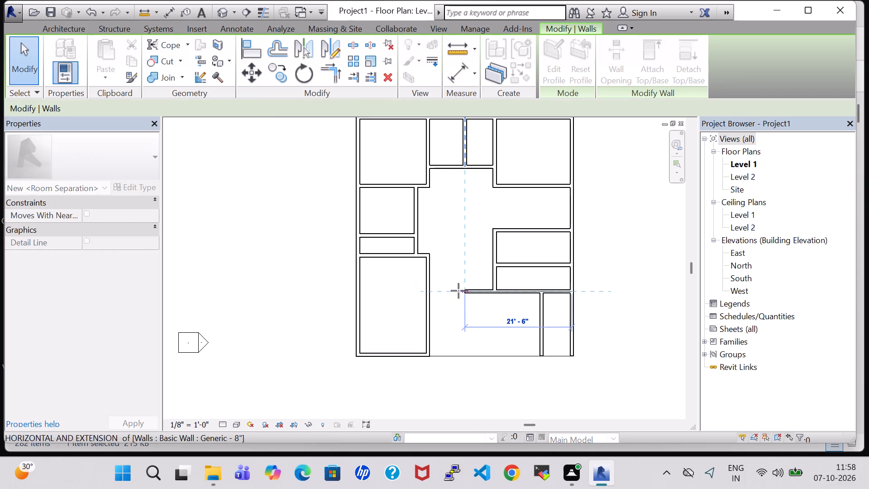
left_click_drag(458, 291, 457, 291)
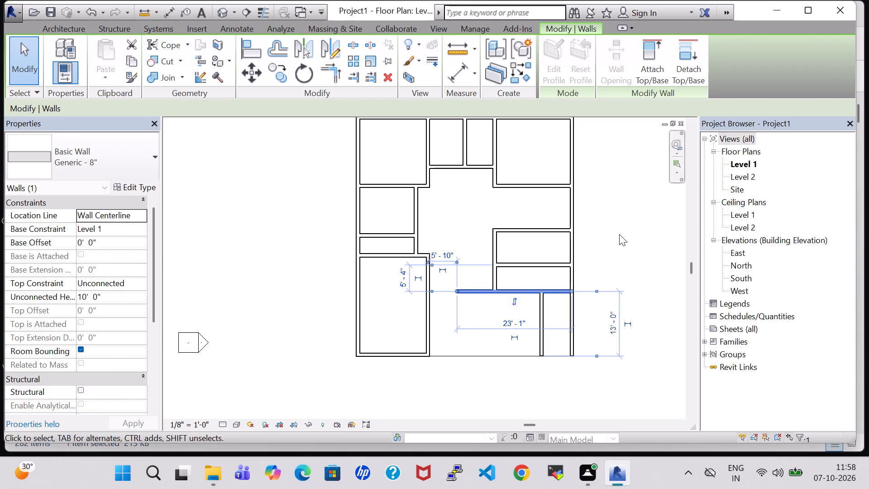
left_click(619, 234)
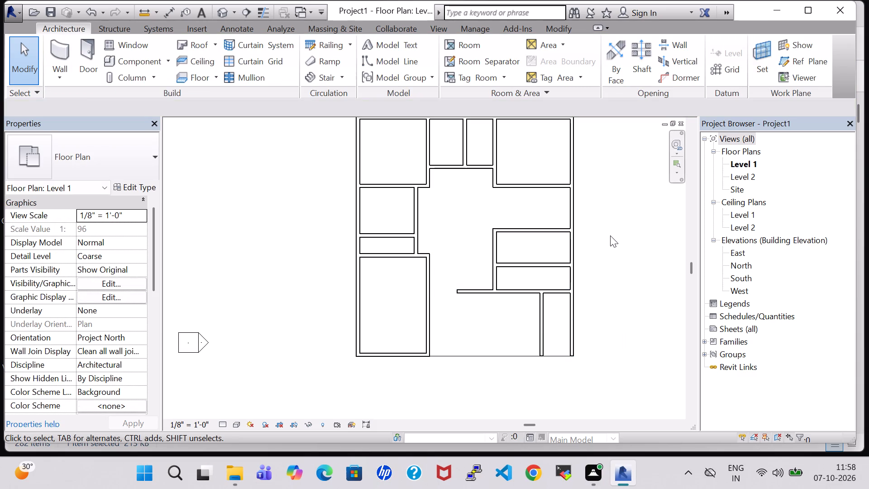
Duplicate the Generic - 8" type of the southeast room's west wall as a new wall type named "inner wall".
left_click(546, 335)
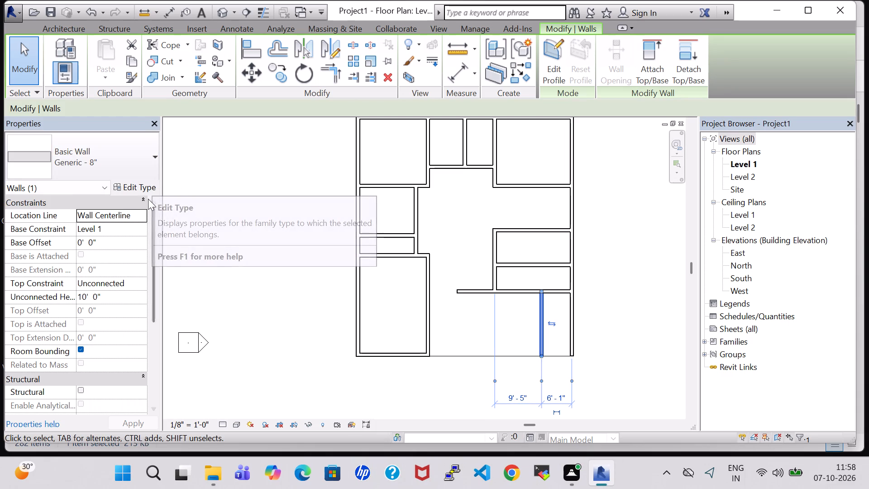
left_click(162, 144)
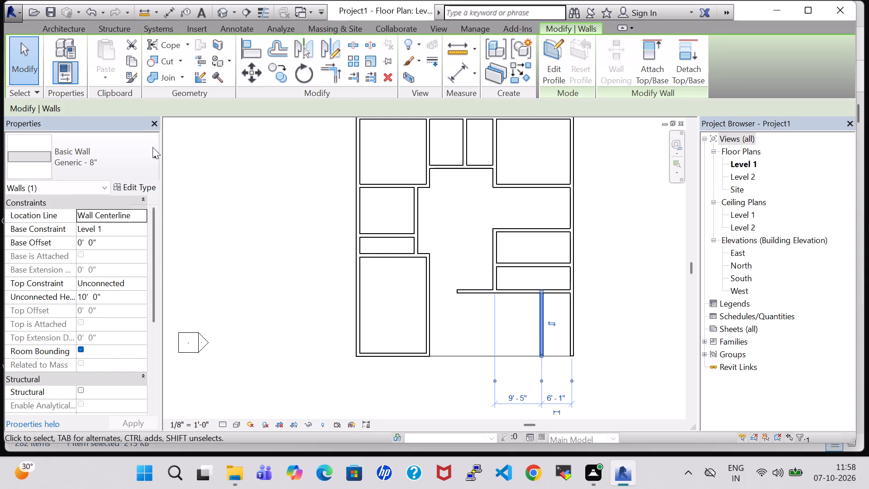
left_click(145, 186)
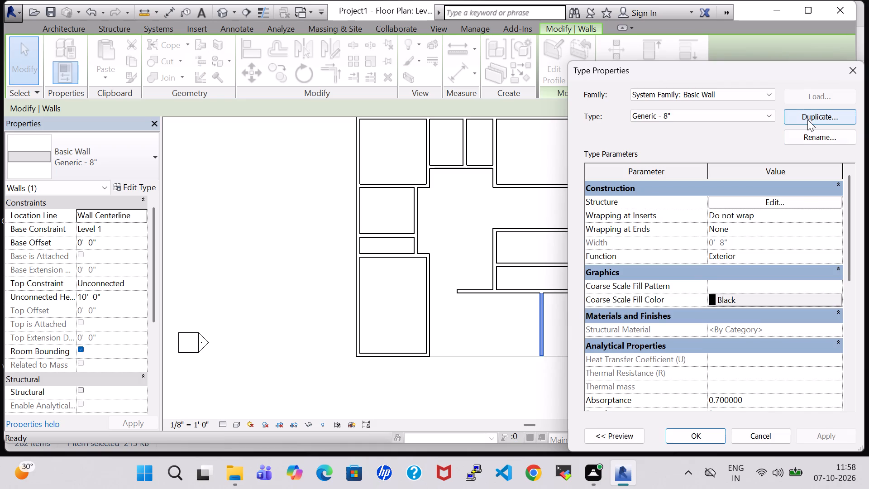
left_click(807, 120)
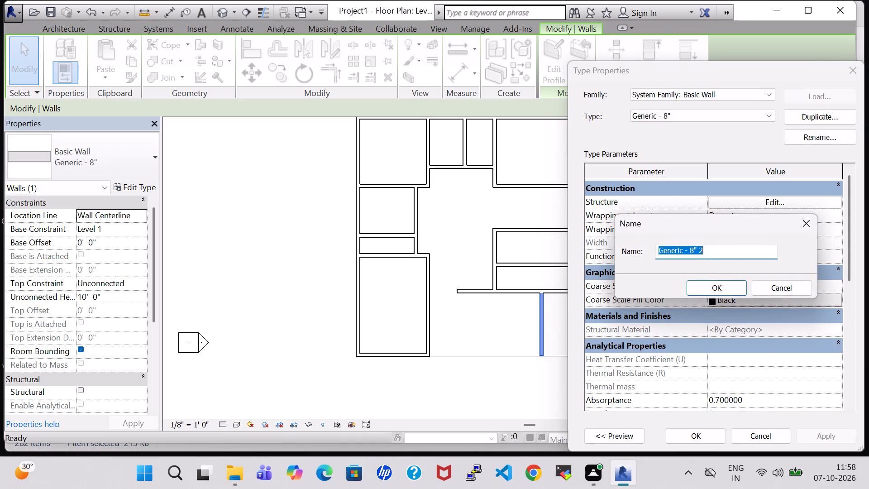
left_click(725, 249)
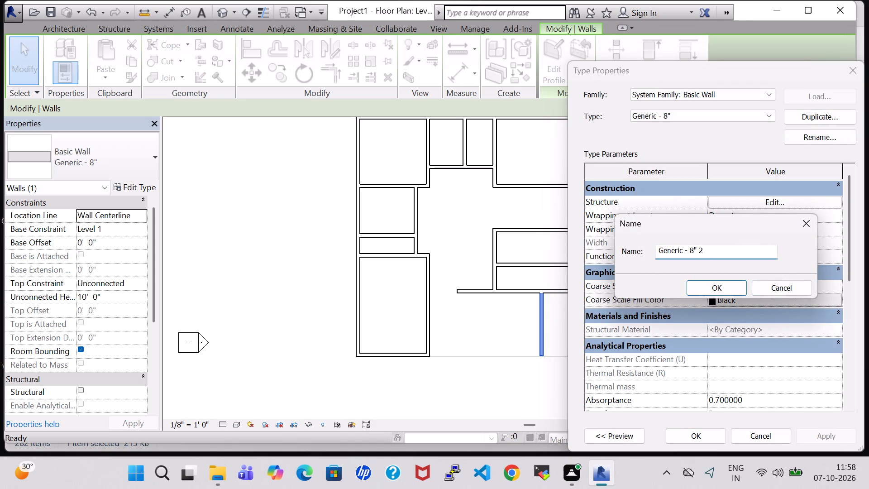
key("BackSpace")
key("BackSpace")
key("BackSpace")
key("BackSpace")
key("BackSpace")
key("BackSpace")
key("BackSpace")
key("BackSpace")
key("BackSpace")
key("BackSpace")
key("BackSpace")
key("BackSpace")
key("BackSpace")
key("BackSpace")
key("BackSpace")
key("BackSpace")
key("BackSpace")
key("BackSpace")
key("BackSpace")
type("inner wall")
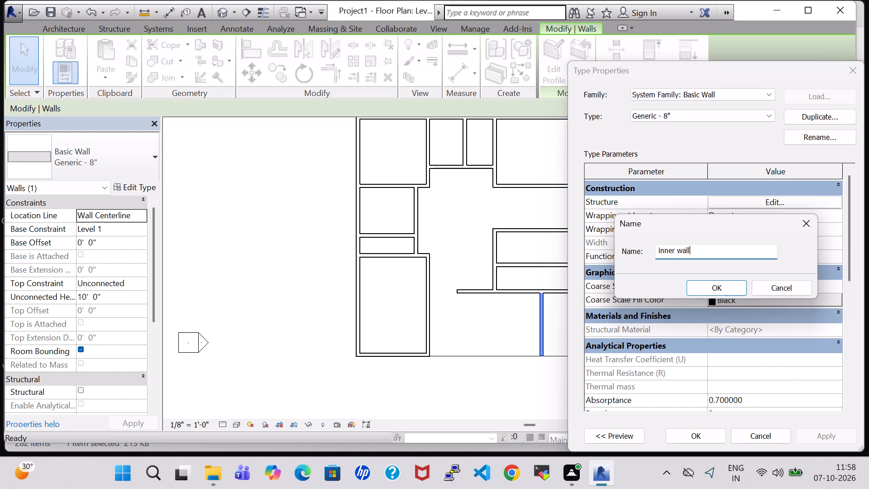
left_click(725, 290)
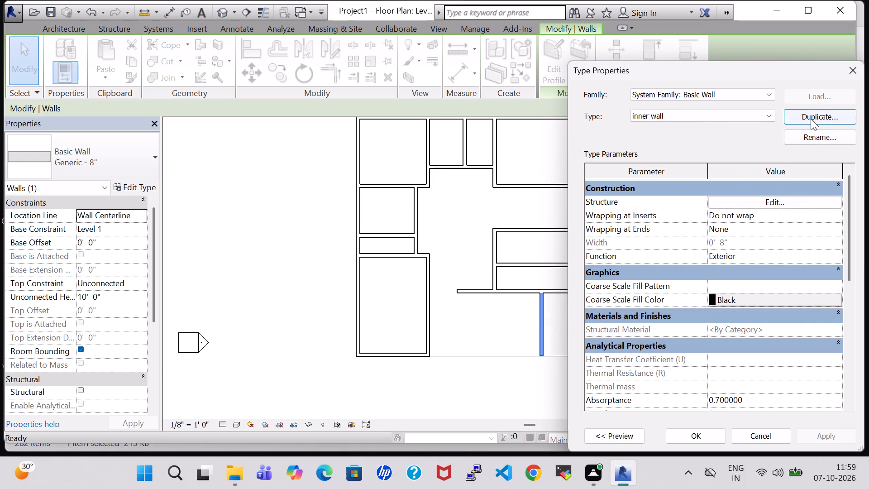
Set the structure layer thickness of the inner wall type to 6" and apply the type to the southeast room's west wall.
left_click(764, 205)
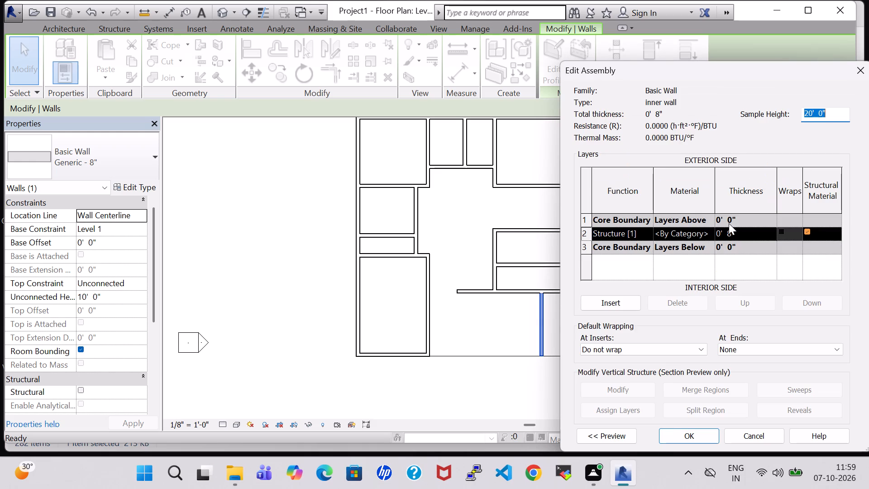
left_click(730, 233)
key("Right")
key("BackSpace")
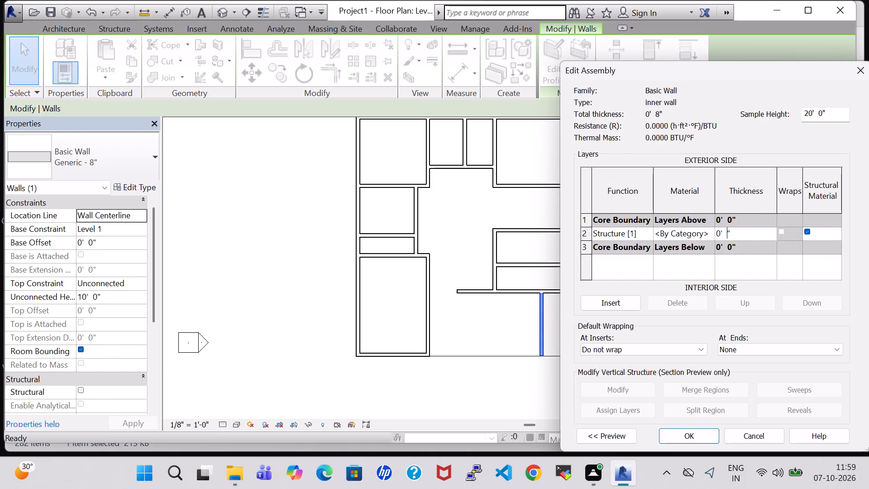
key("6")
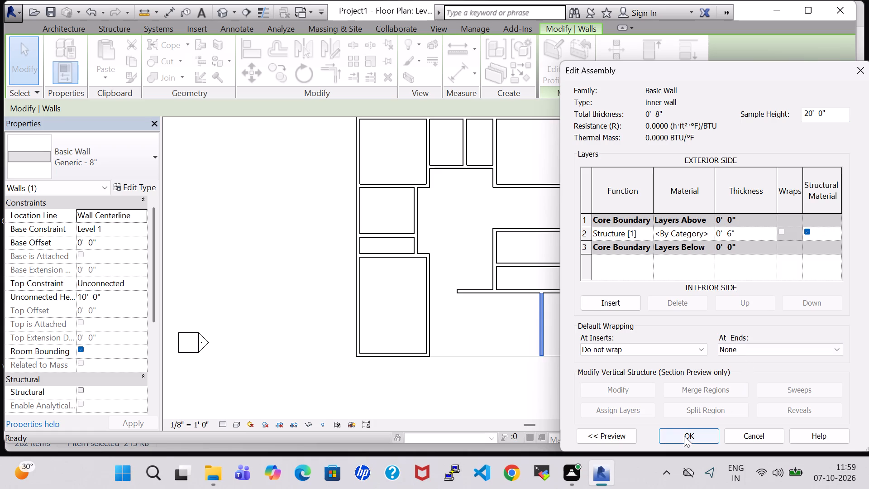
left_click(684, 436)
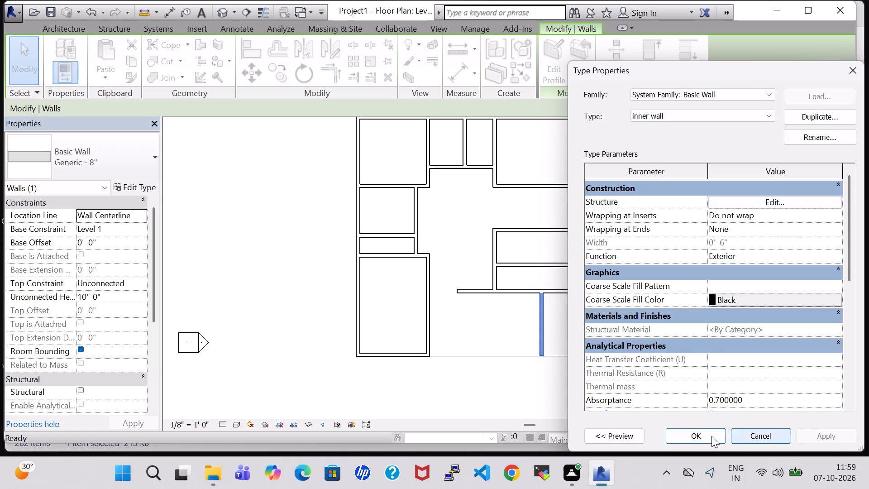
left_click(711, 436)
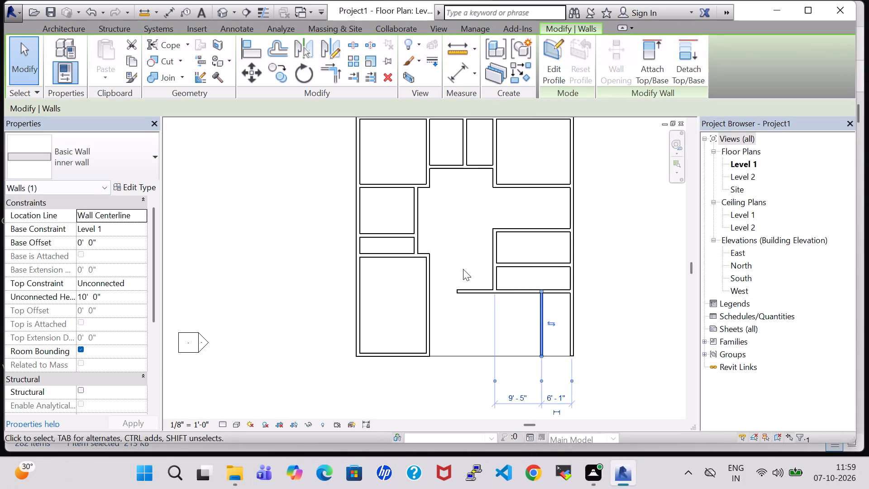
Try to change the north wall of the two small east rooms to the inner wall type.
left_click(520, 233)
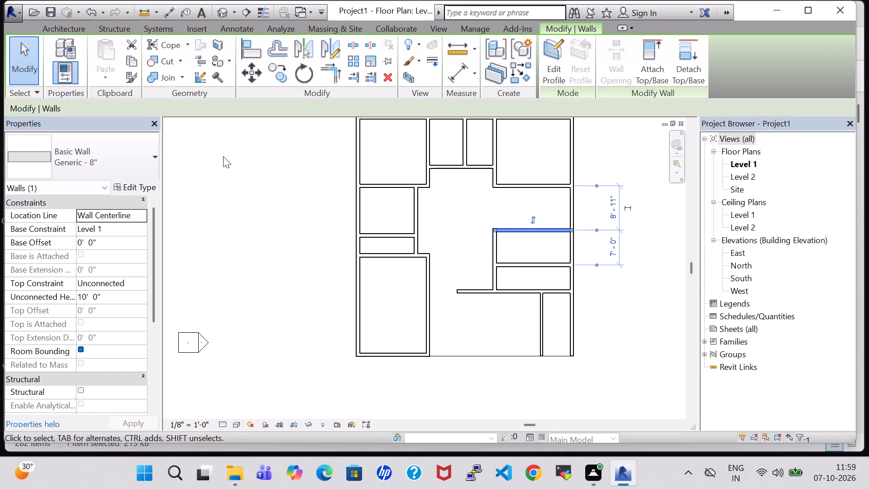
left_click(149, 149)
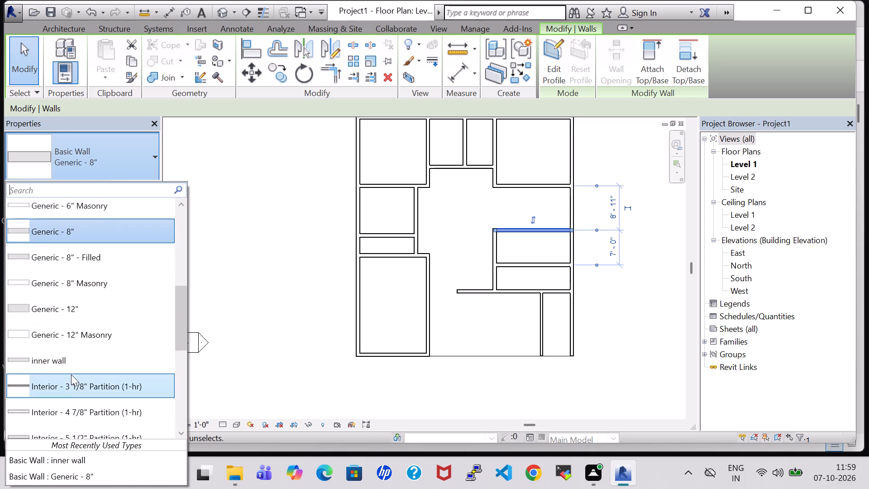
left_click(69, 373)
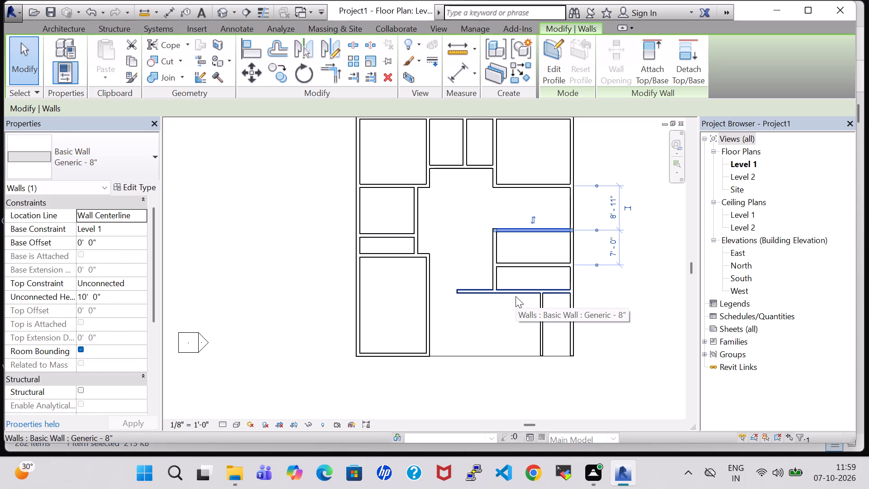
Change the partition between the two small east rooms and their shared west wall to the inner wall type.
left_click(535, 265)
left_click(134, 156)
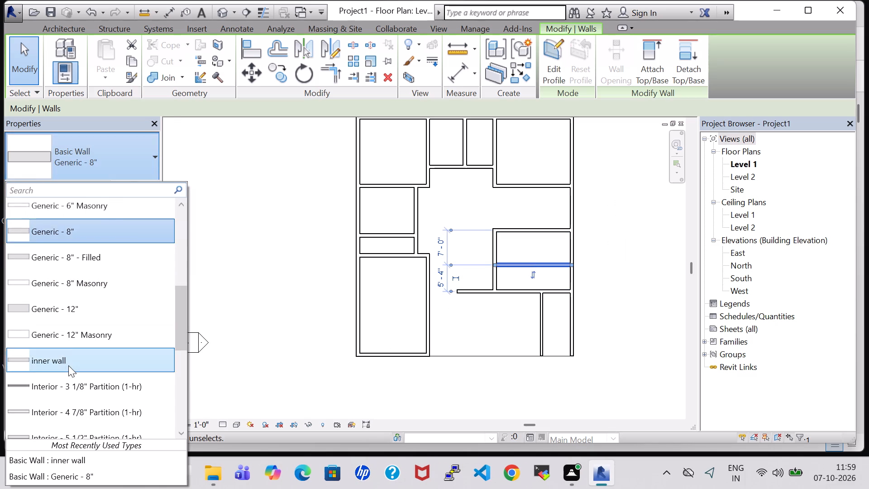
left_click(68, 365)
left_click(605, 233)
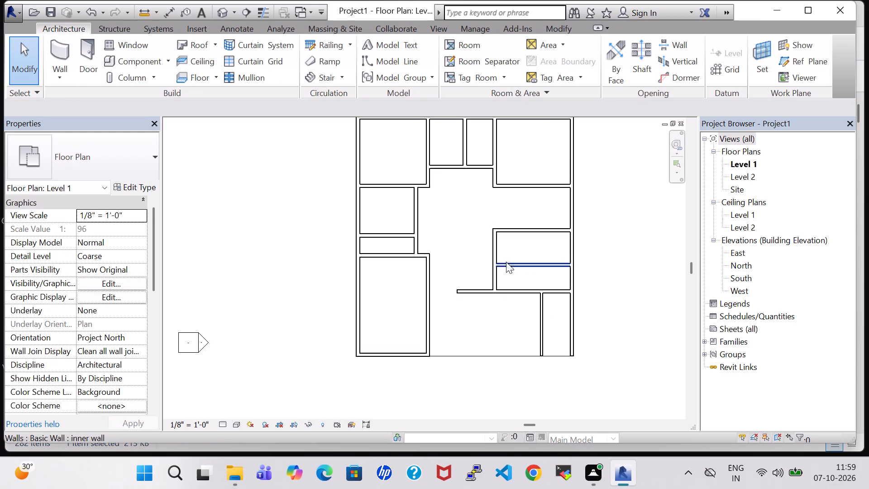
left_click(497, 254)
left_click(135, 160)
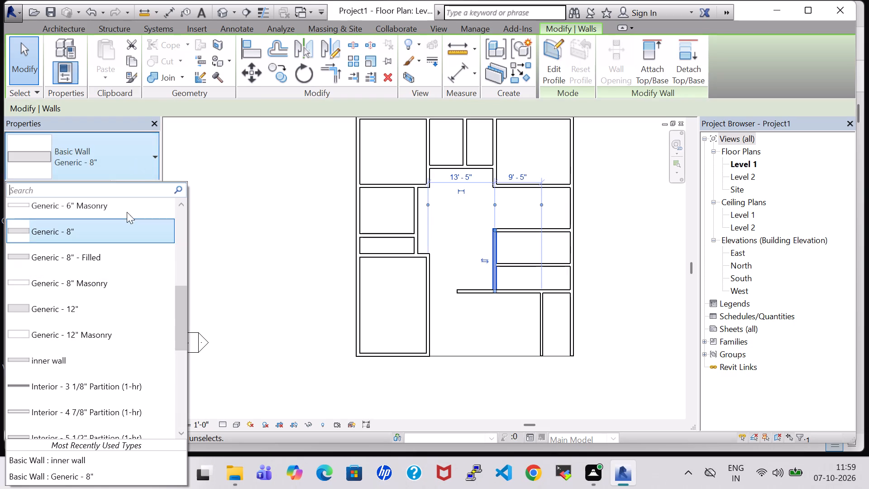
left_click(77, 355)
left_click(609, 248)
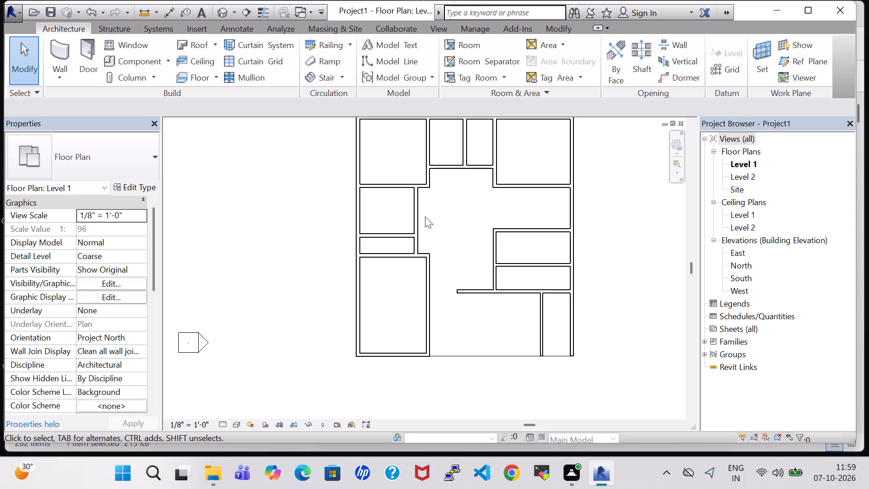
Change the shared east wall of the two small west rooms to the inner wall type.
left_click(412, 220)
left_click(76, 158)
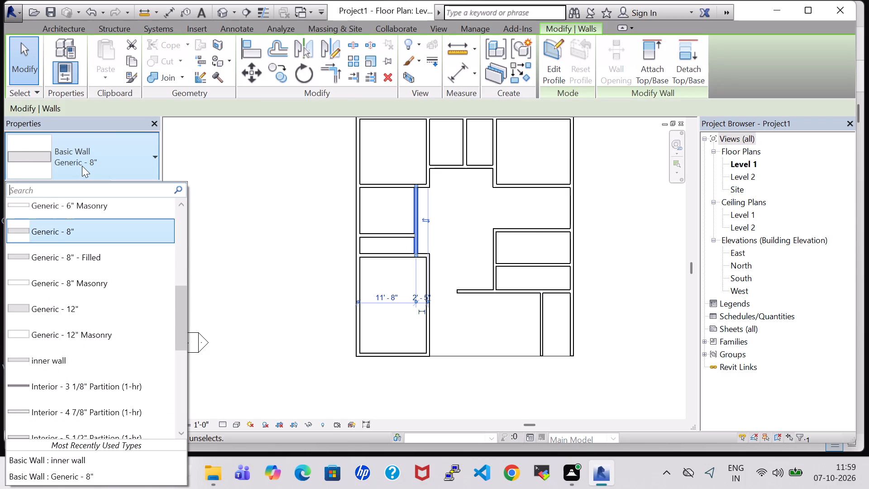
left_click(82, 363)
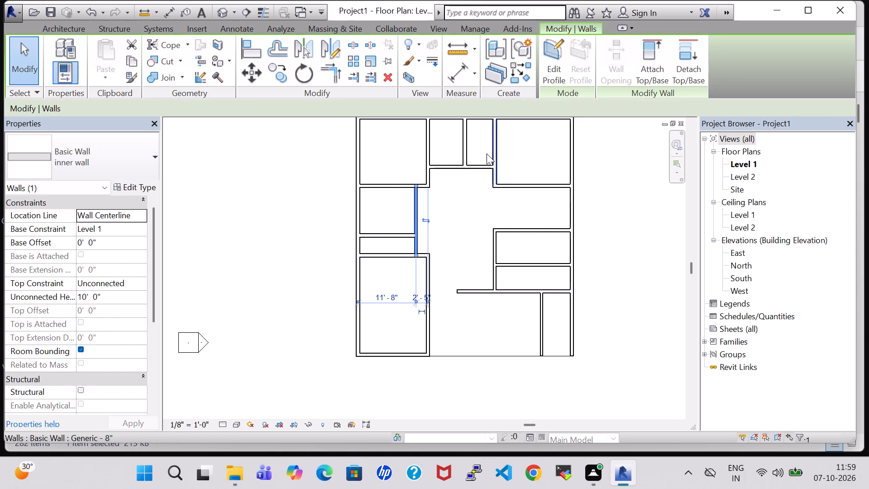
Change the west, dividing, east and south walls of the two small north-central rooms to the inner wall type.
left_click(427, 144)
left_click(131, 153)
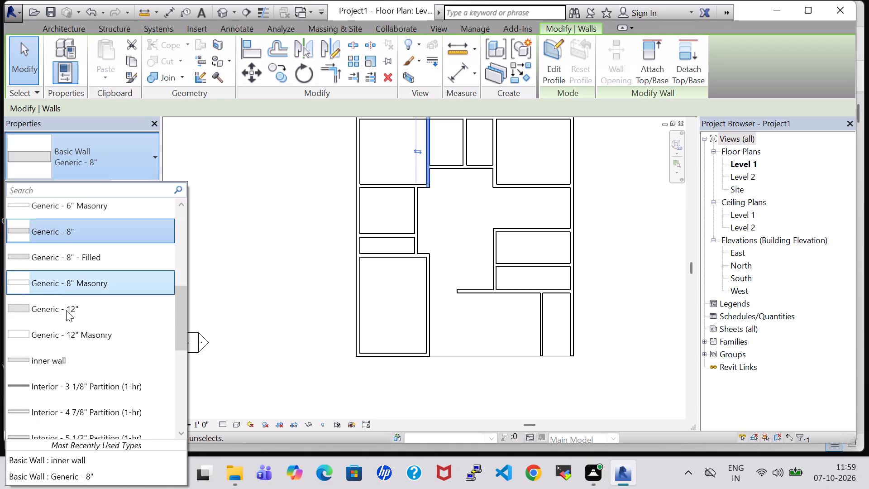
left_click(86, 360)
left_click(468, 141)
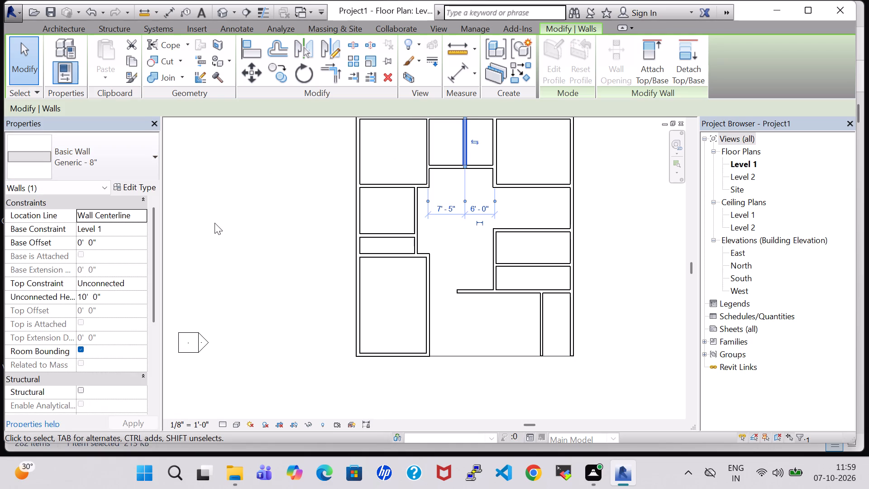
left_click(119, 153)
left_click(76, 363)
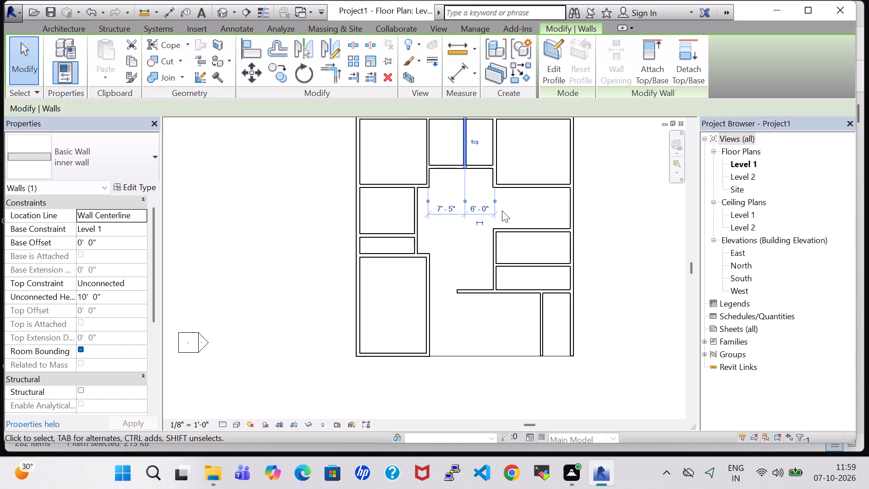
left_click(493, 145)
left_click(152, 169)
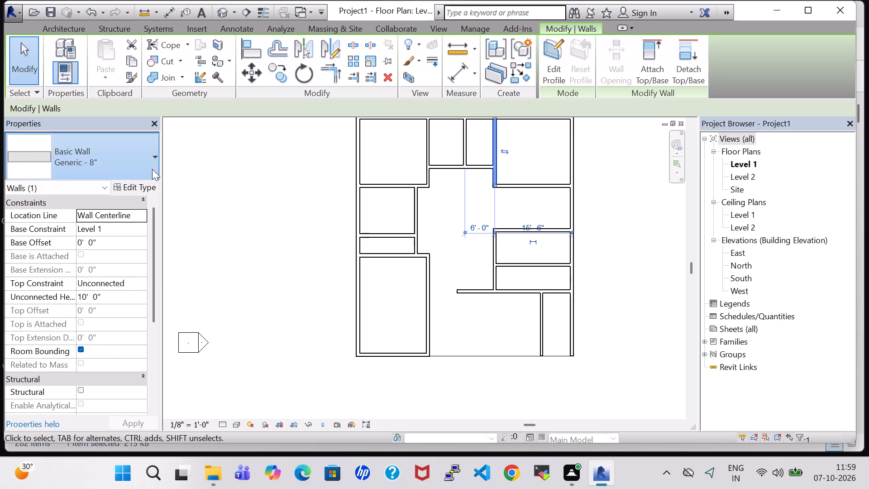
left_click(78, 354)
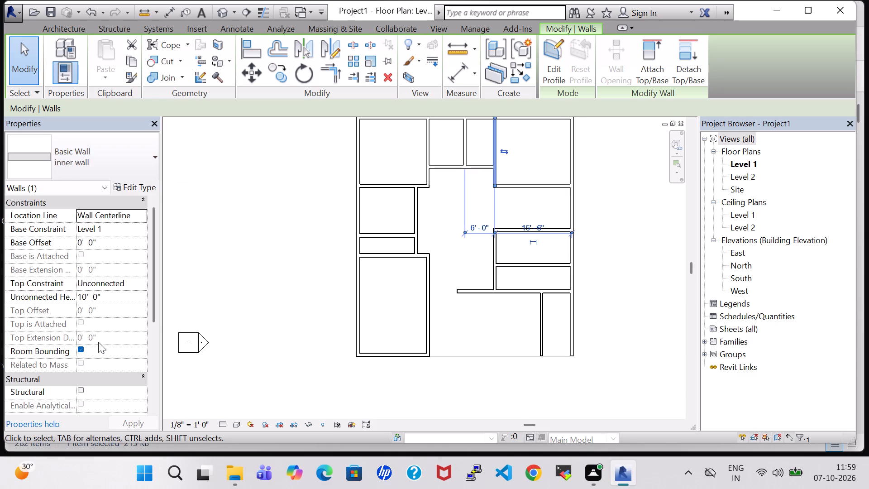
left_click(449, 162)
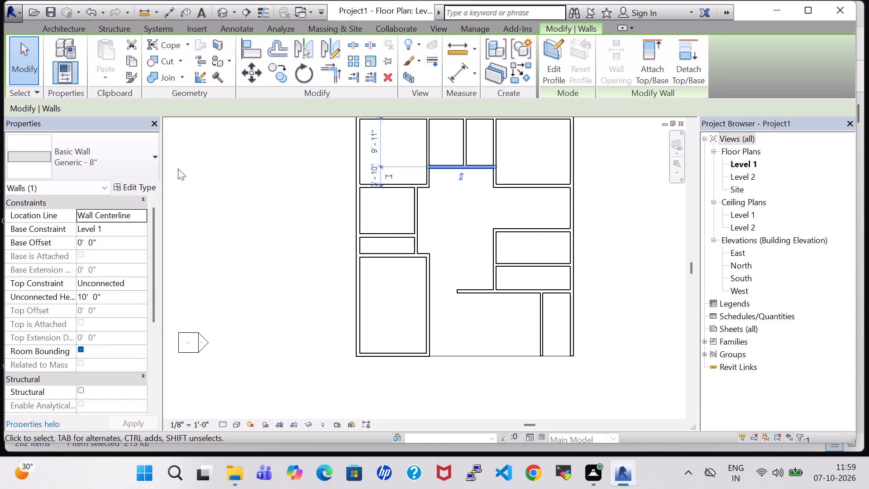
left_click(143, 162)
left_click(72, 364)
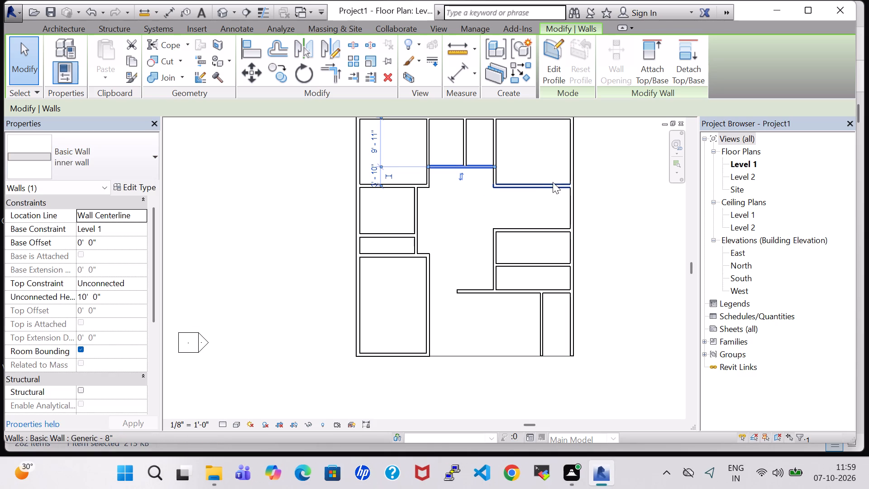
Change the northeast room's south wall and the north wall of the two small east rooms to the inner wall type.
left_click(547, 189)
left_click(75, 172)
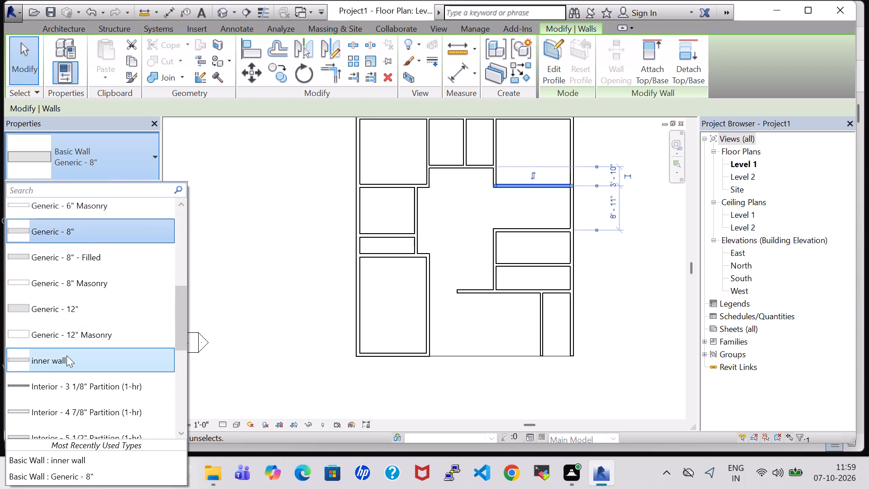
left_click(67, 355)
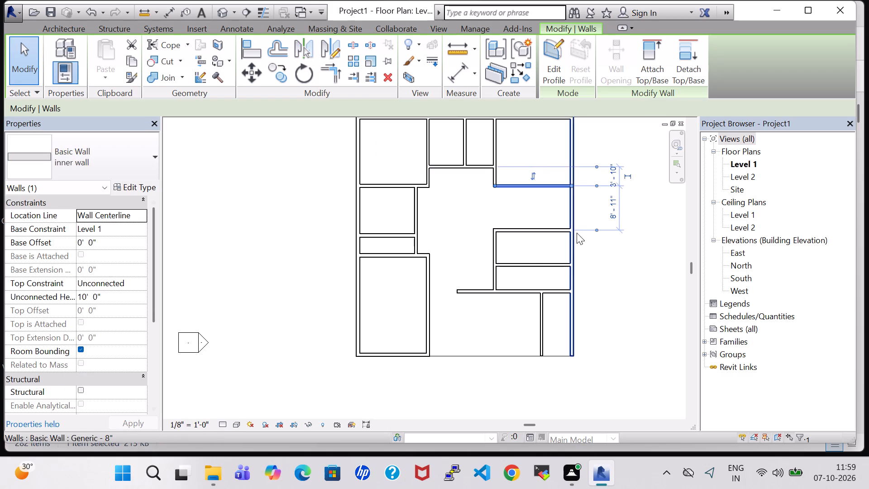
left_click(542, 231)
left_click(112, 161)
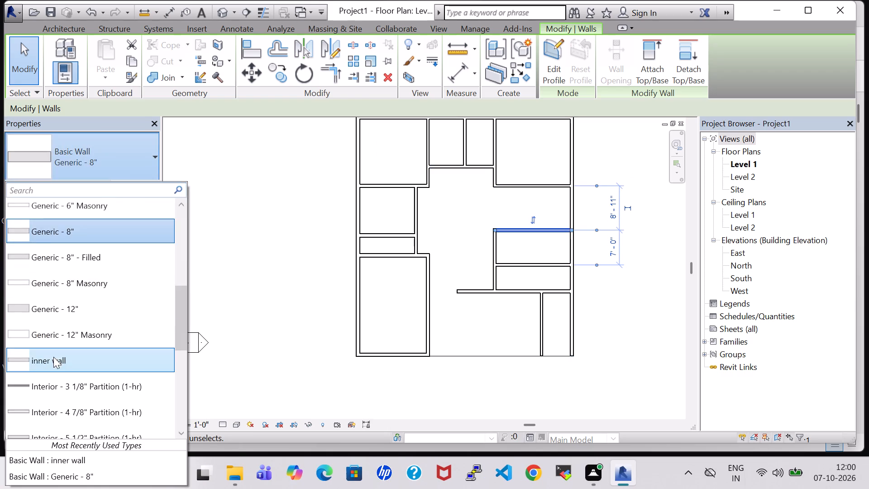
left_click(53, 358)
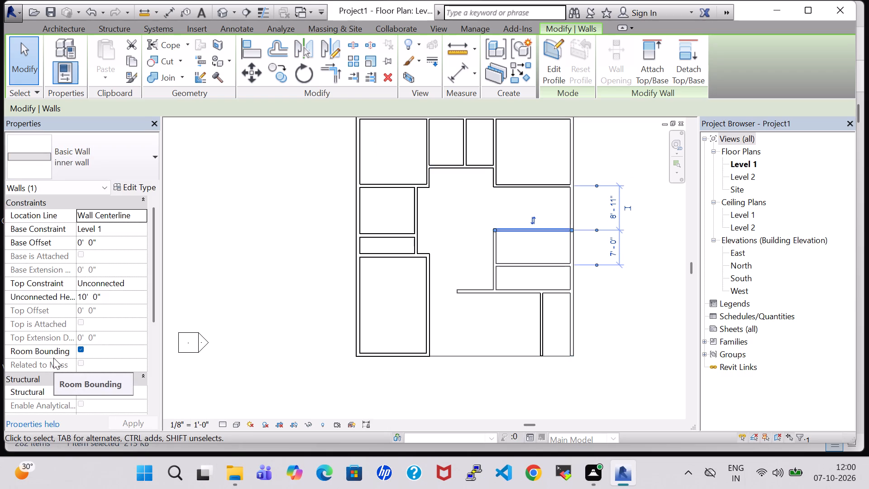
left_click(539, 268)
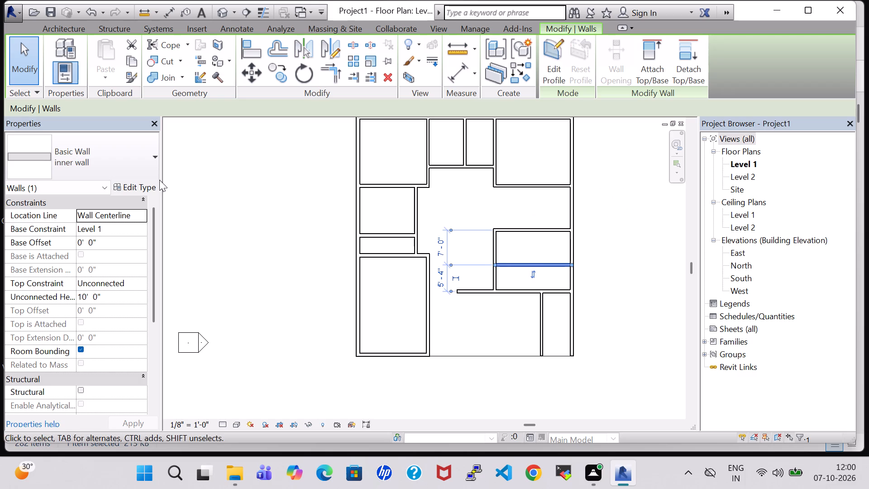
left_click(495, 251)
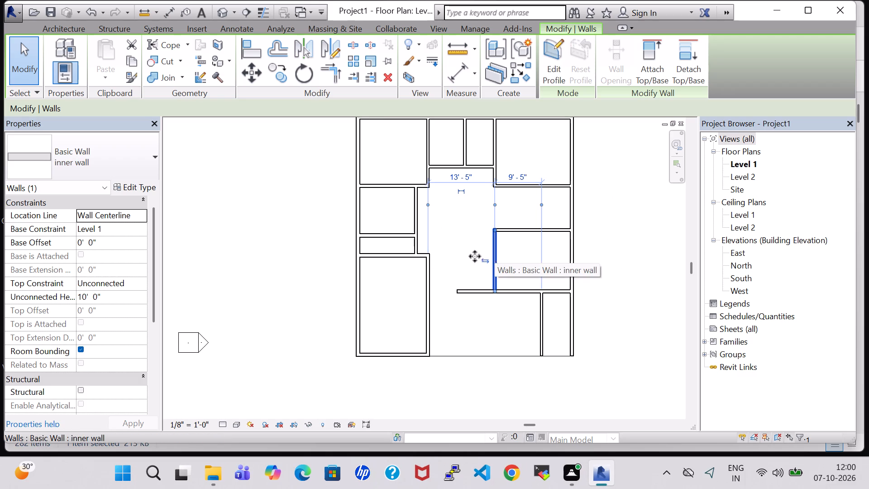
Change the southwest room's north wall, the partition between the small west rooms, and the northwest room's south wall to inner wall.
left_click(379, 257)
left_click(122, 174)
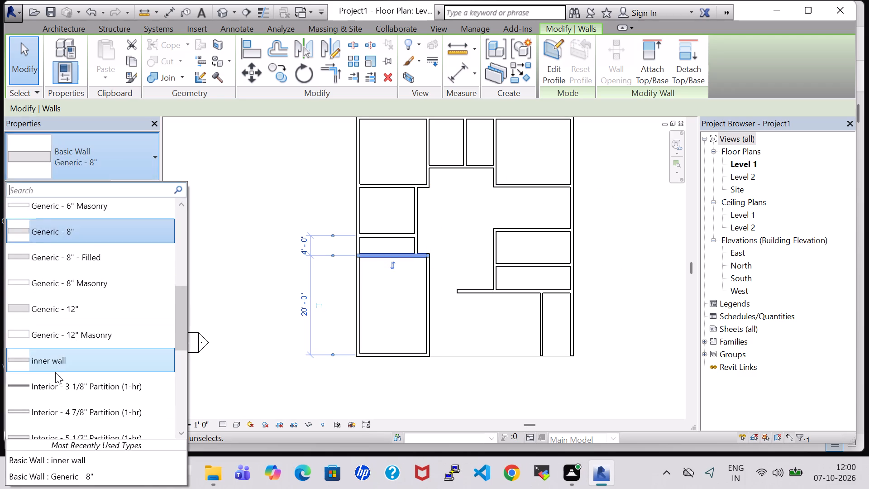
left_click(58, 368)
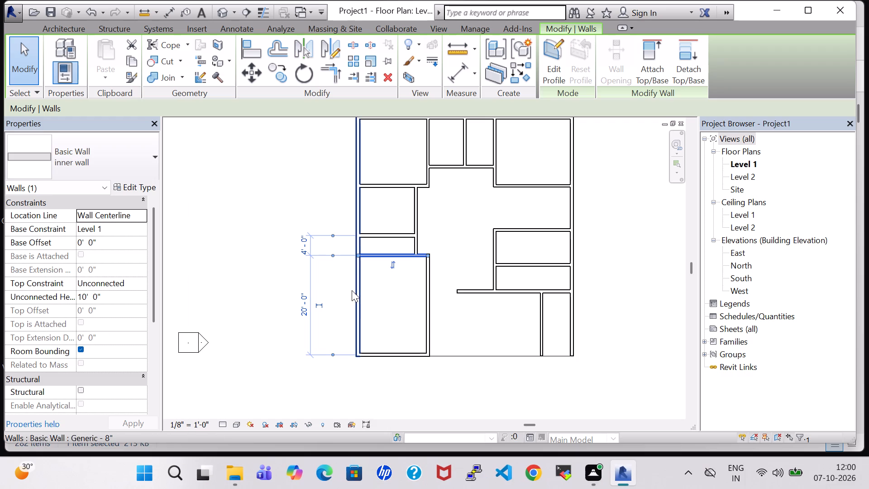
left_click(396, 238)
left_click(107, 166)
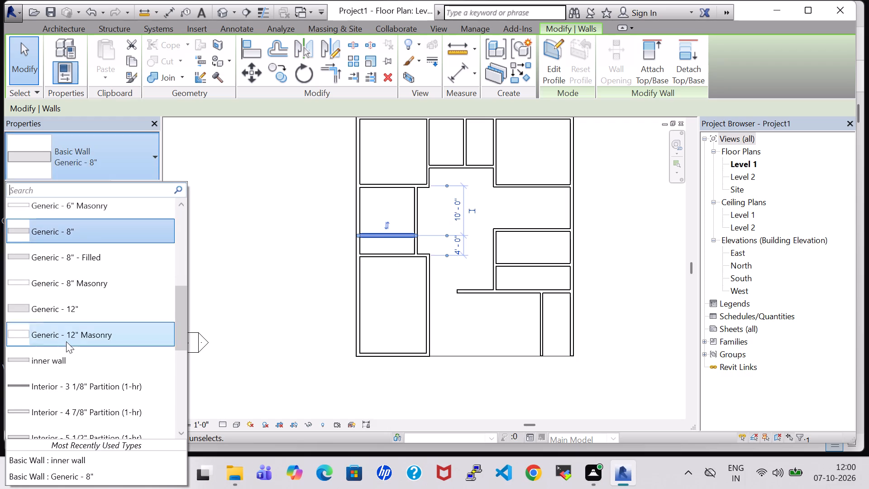
left_click(66, 356)
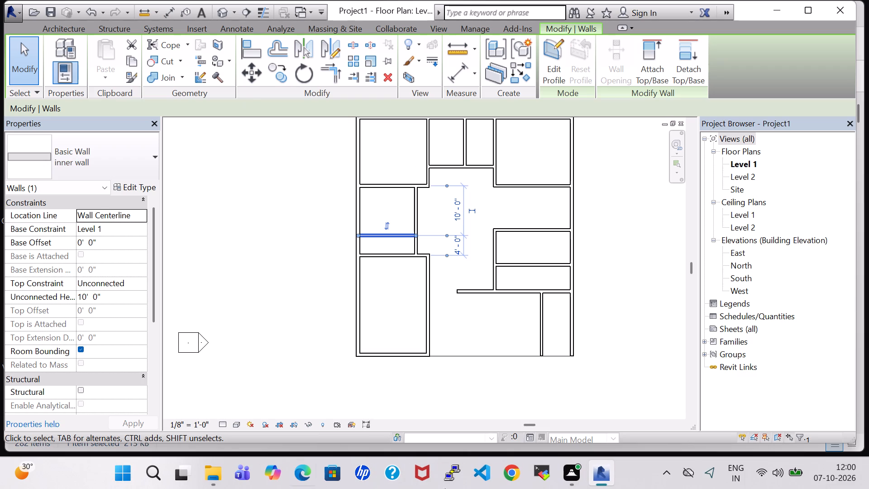
left_click(244, 225)
left_click(401, 184)
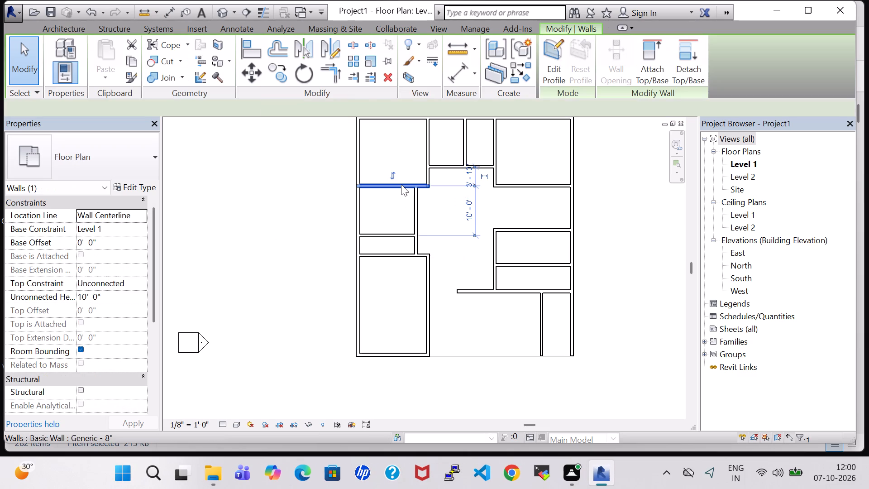
left_click(126, 151)
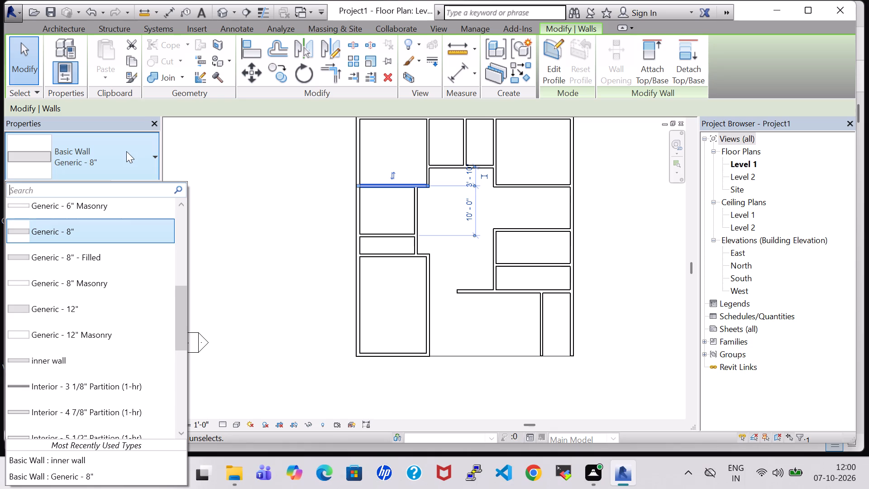
left_click(93, 354)
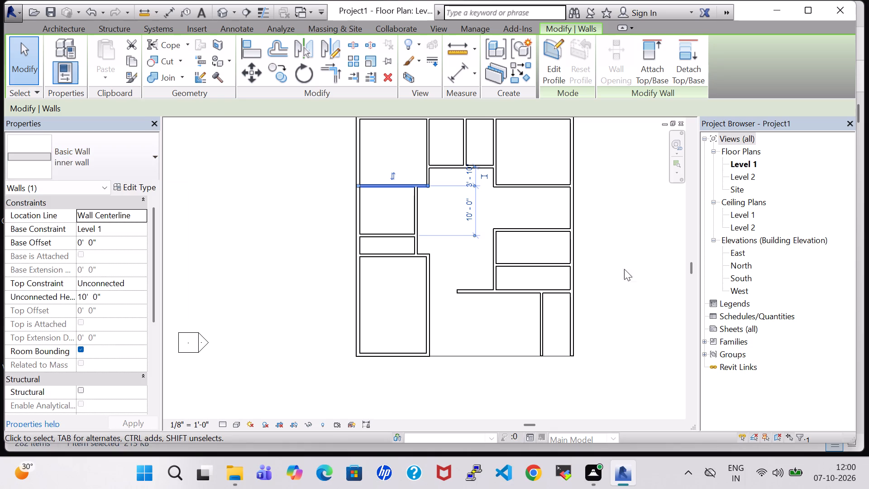
left_click(636, 212)
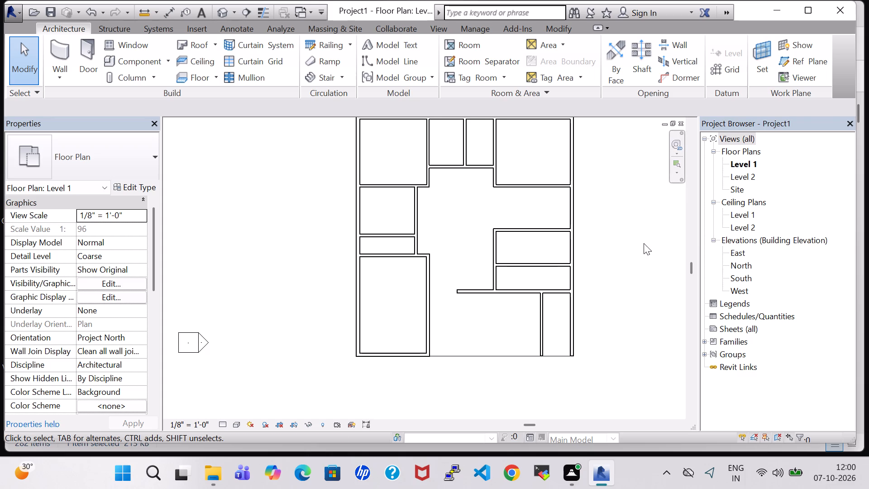
Draw a room separation line along the open southeast bay's east wall, from the long partition's east end to the south corner.
middle_click_drag(644, 243, 633, 257)
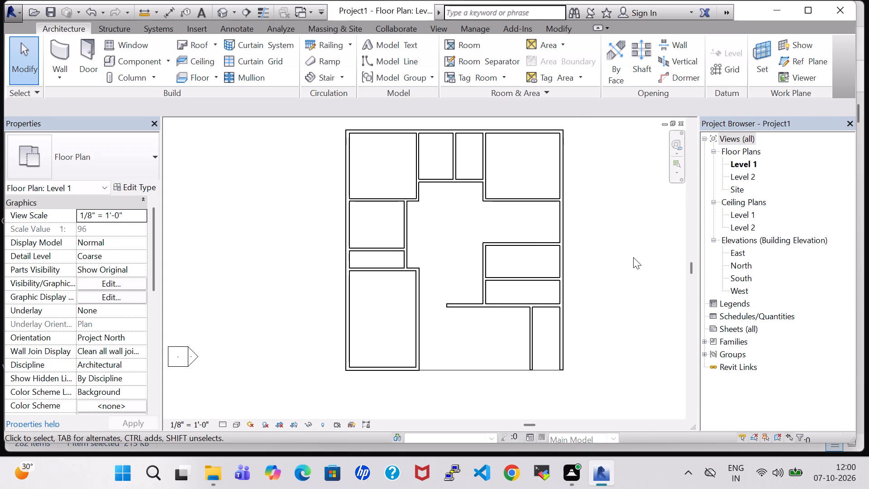
left_click(465, 61)
scroll(593, 319, "up", 4)
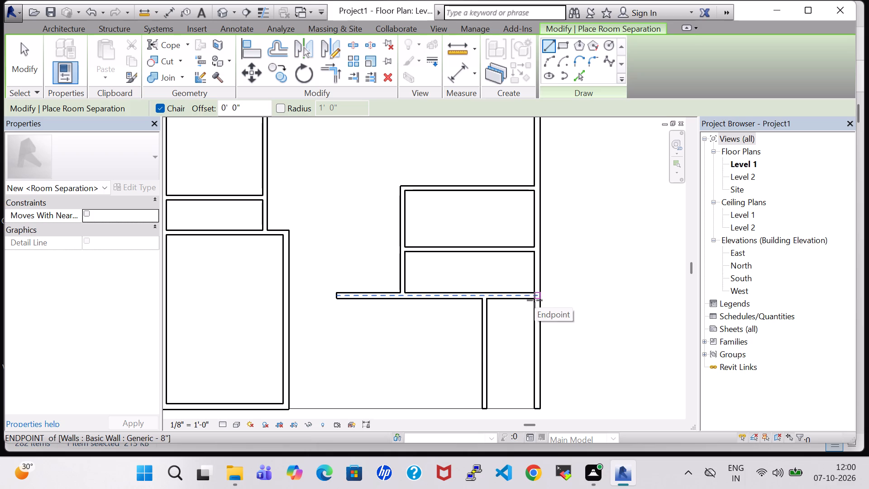
left_click(535, 300)
left_click(539, 408)
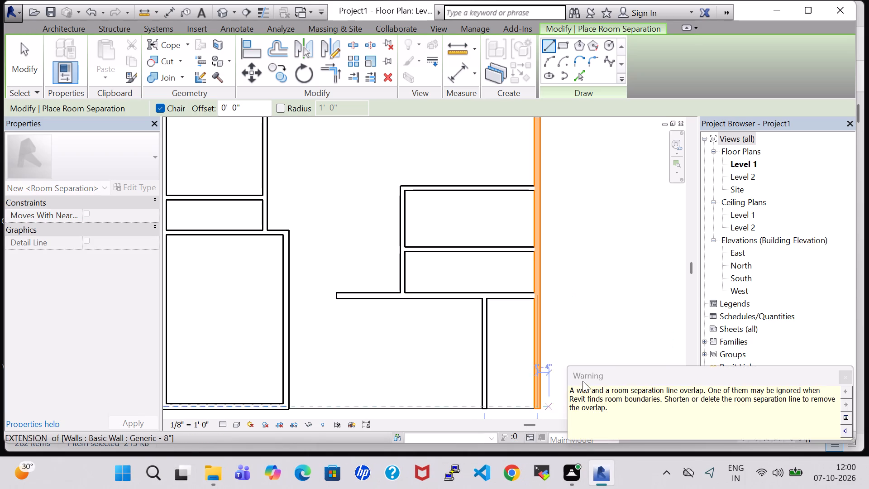
left_click(845, 372)
scroll(580, 334, "down", 2)
key("Escape")
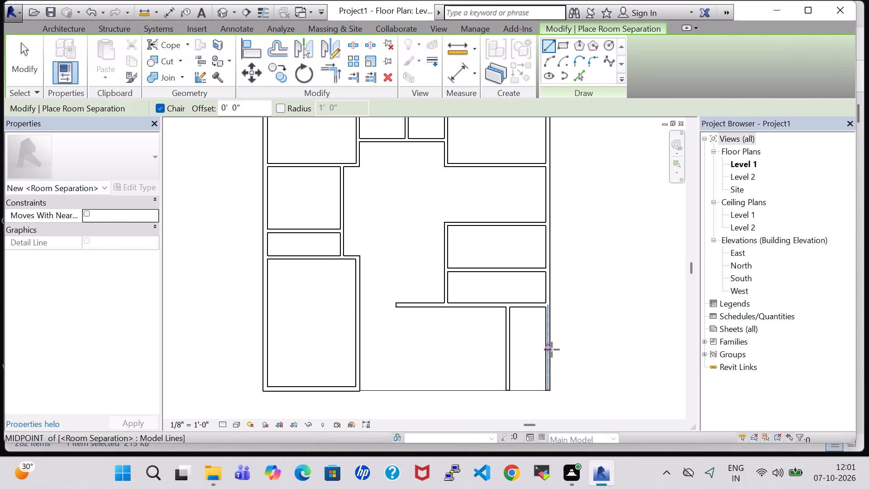
key("Escape")
left_click(548, 344)
left_click(614, 321)
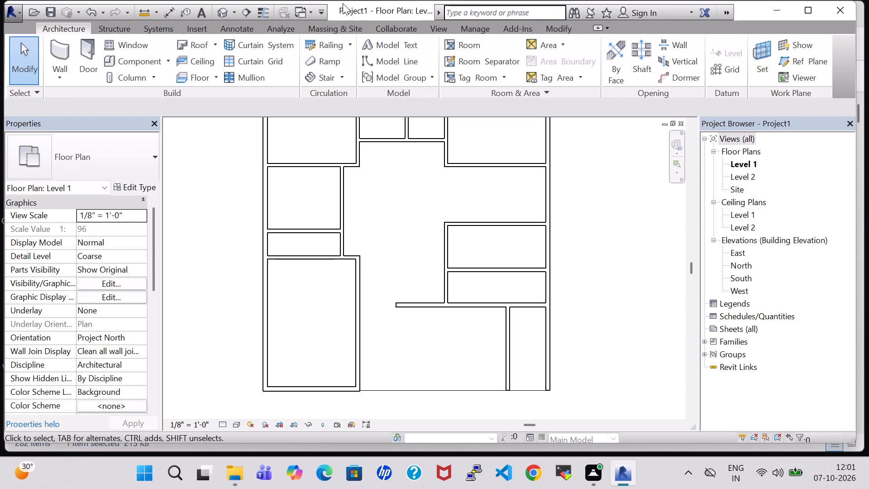
Split the east exterior wall just below the long east-west partition and delete its southern segment.
left_click(551, 32)
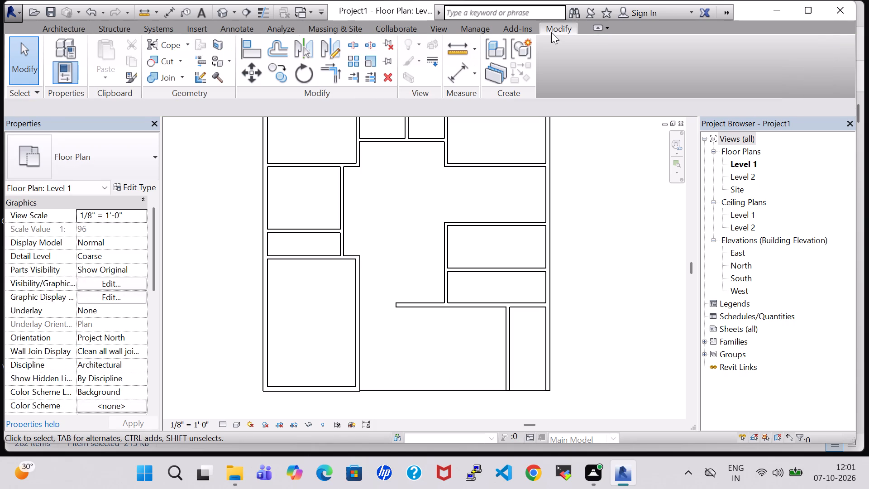
left_click(361, 48)
scroll(670, 284, "up", 2)
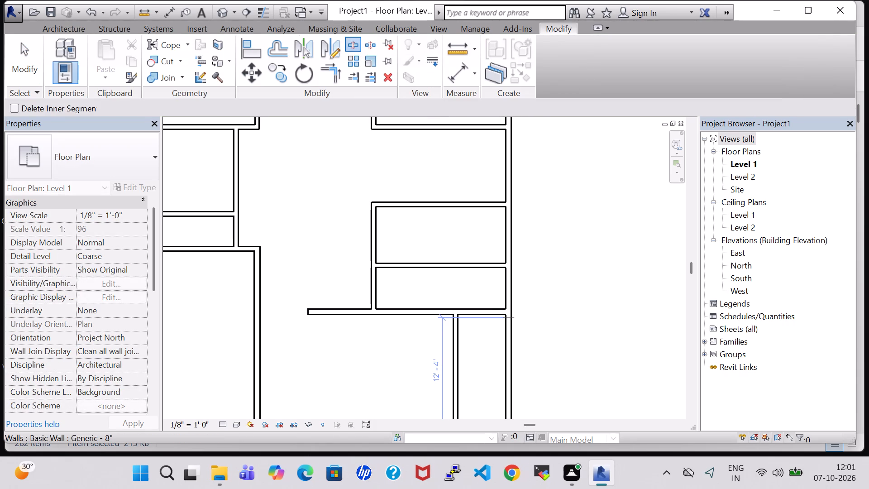
left_click(506, 318)
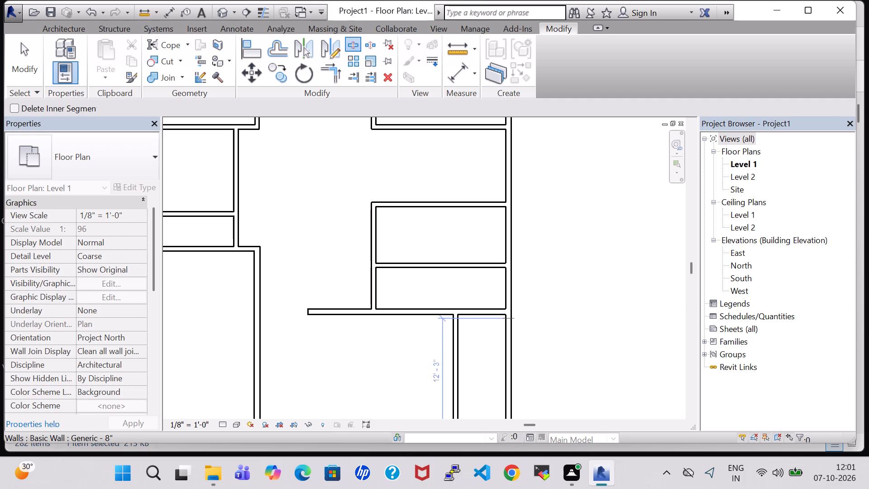
scroll(530, 350, "up", 1)
middle_click_drag(530, 350, 607, 149)
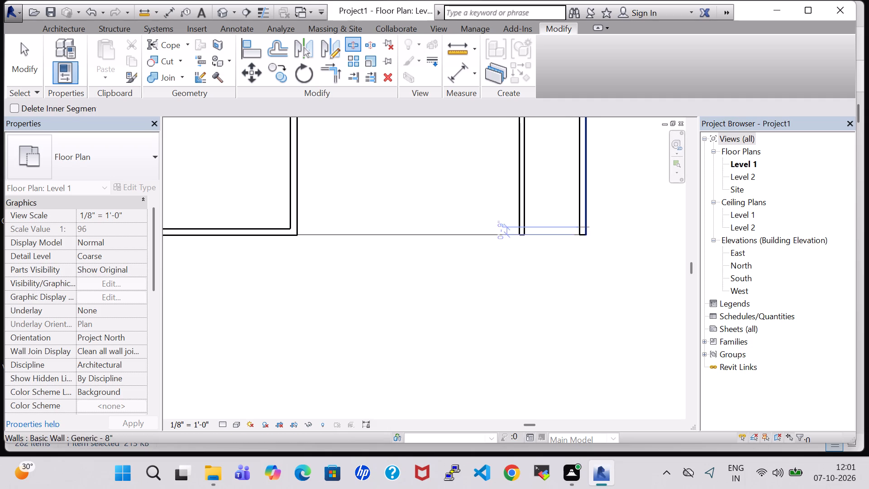
left_click(582, 235)
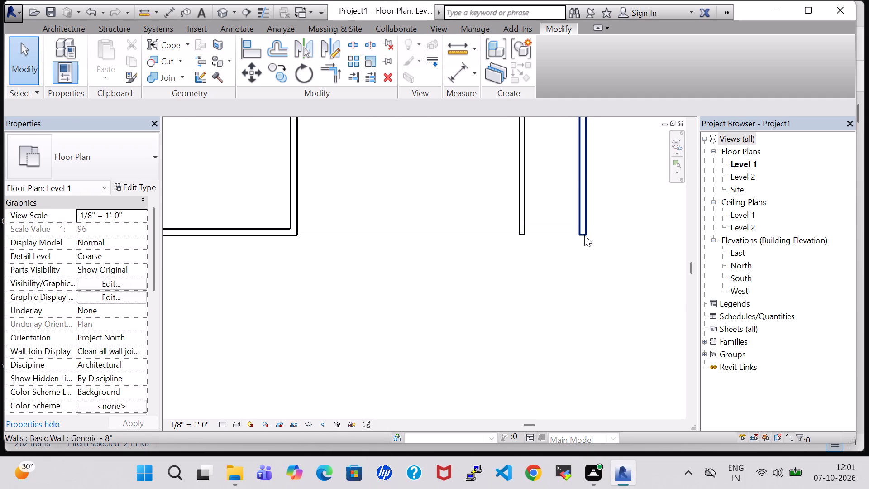
scroll(598, 232, "down", 3)
left_click(585, 206)
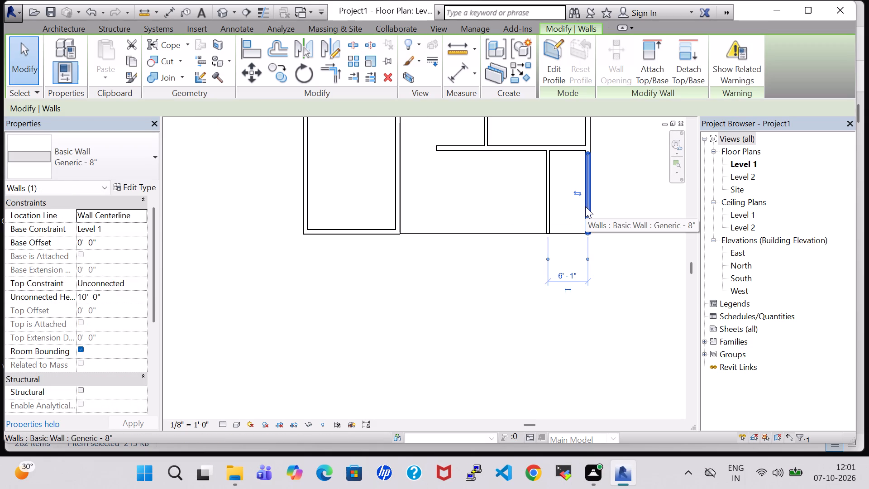
key("Delete")
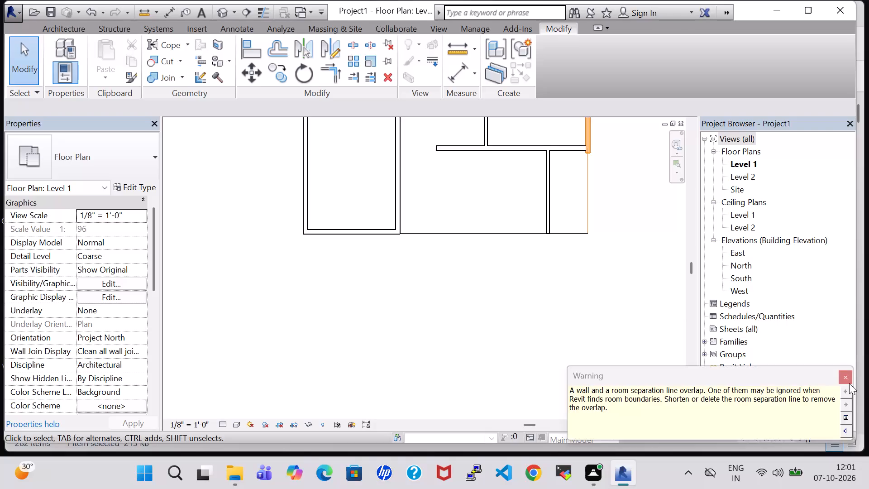
left_click(852, 381)
middle_click(595, 198)
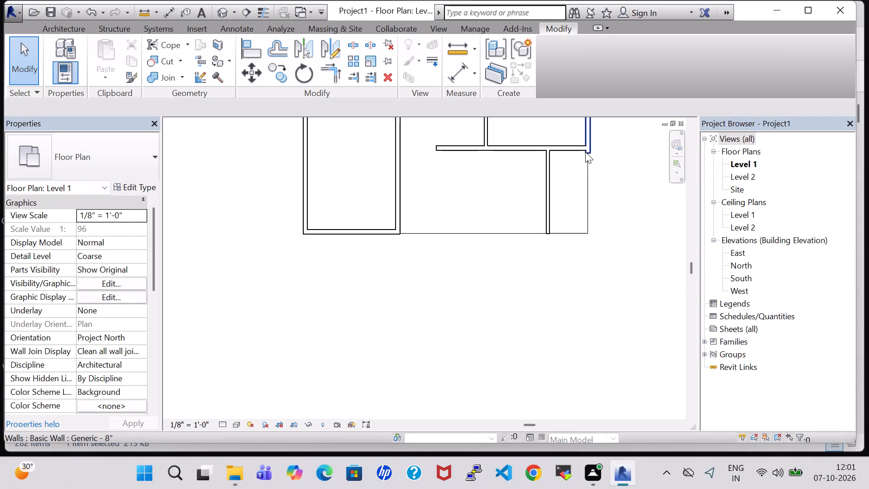
Nudge the remaining east exterior wall north so its end meets the long partition's south face.
left_click(586, 147)
key("Up")
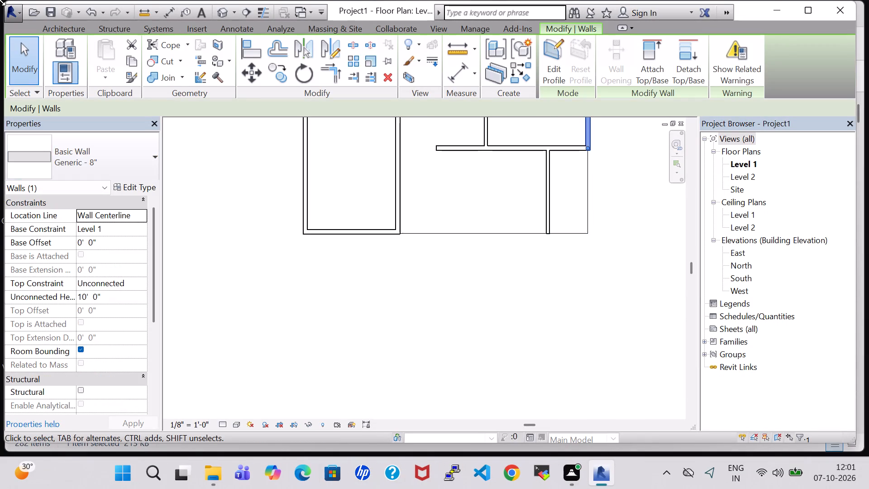
left_click(587, 283)
Examine the wall layout and the open front area in the 3D view and the Level 1 floor plan.
middle_click_drag(607, 213, 580, 313)
scroll(580, 313, "up", 1)
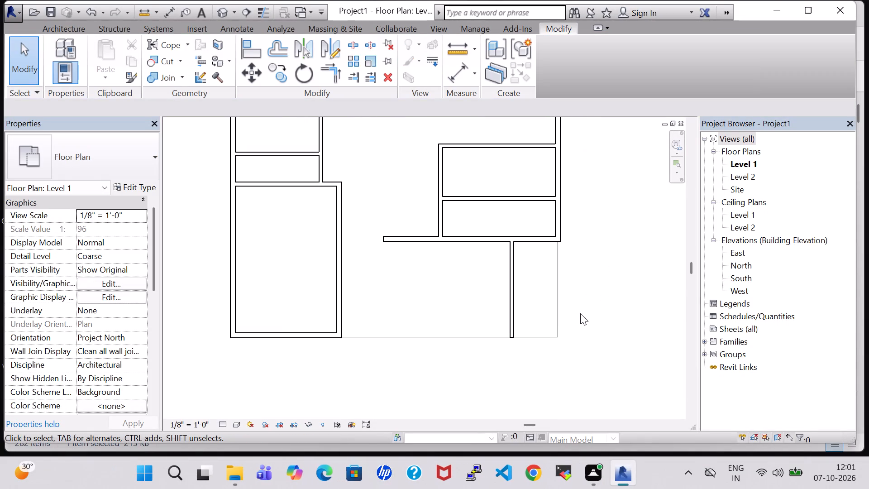
scroll(580, 313, "down", 1)
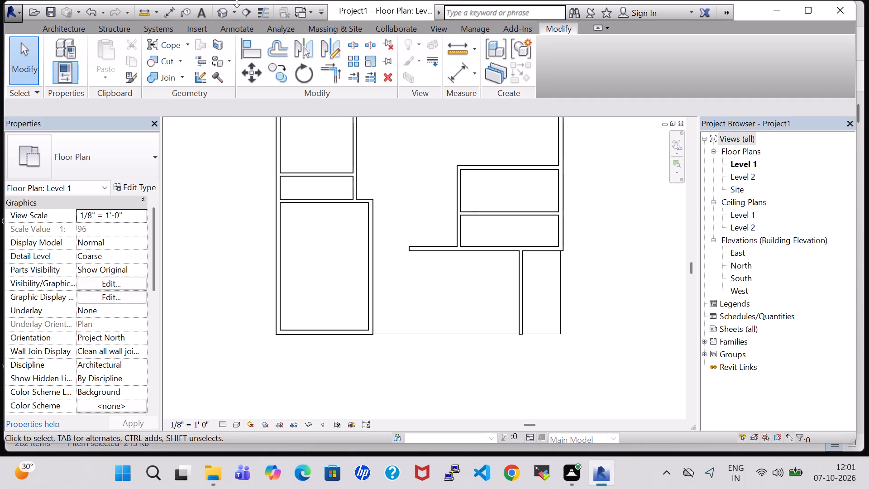
left_click(221, 13)
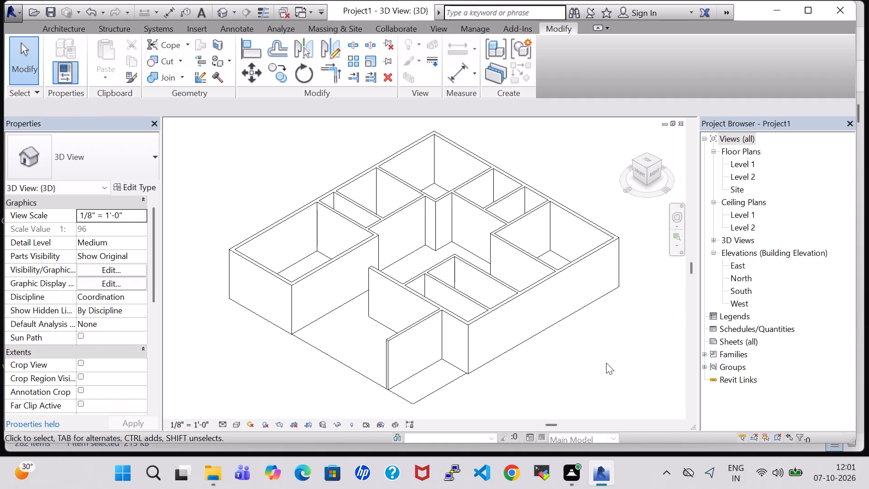
middle_click_drag(548, 390, 633, 354, "shift")
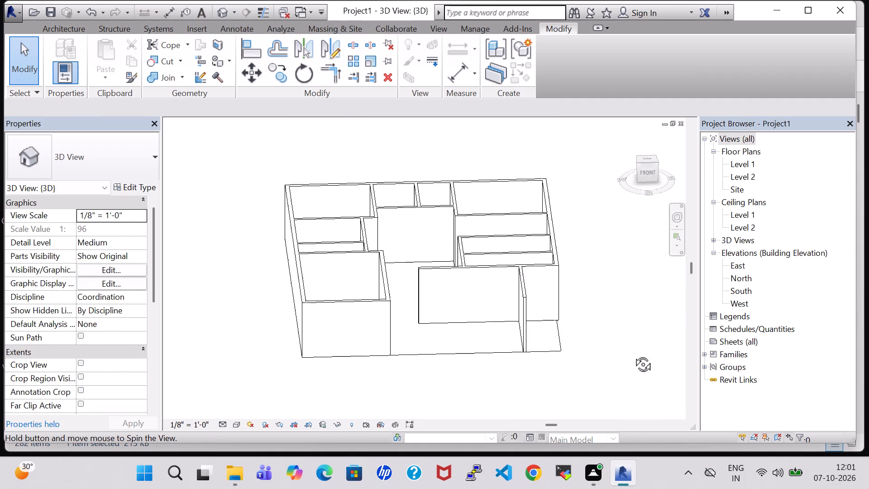
middle_click_drag(633, 354, 646, 336, "shift")
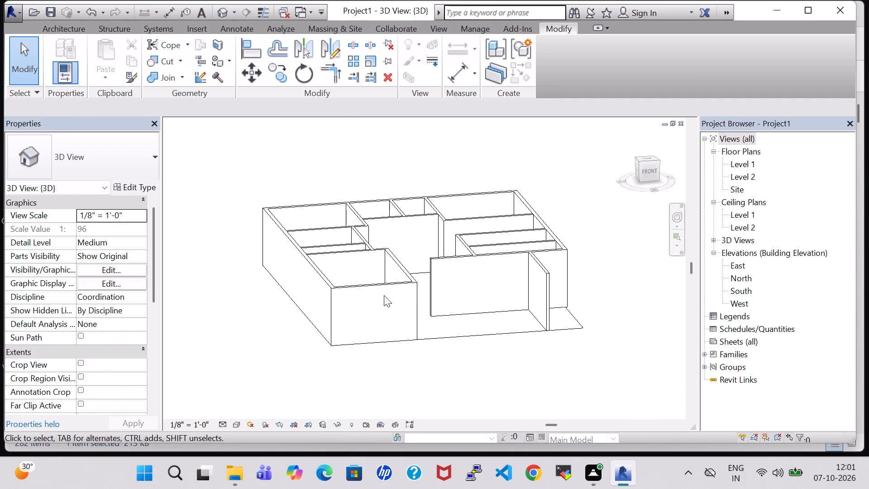
left_click(384, 288)
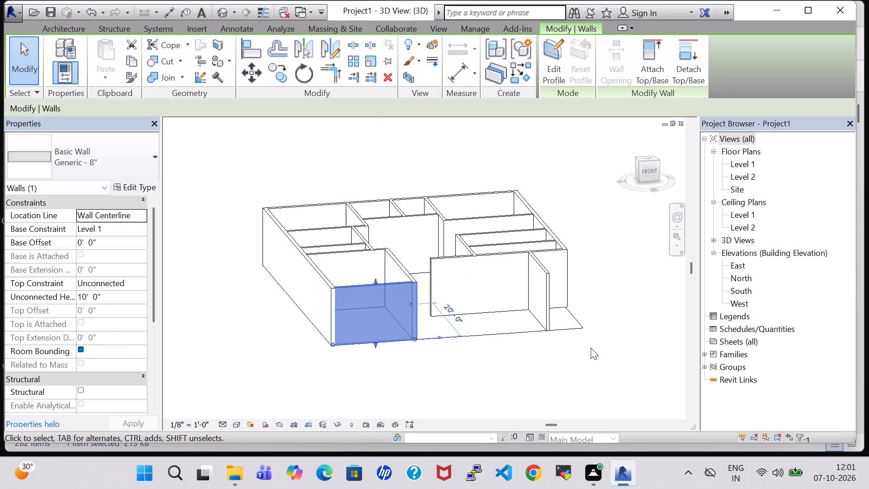
left_click(570, 371)
middle_click_drag(570, 371, 527, 446, "shift")
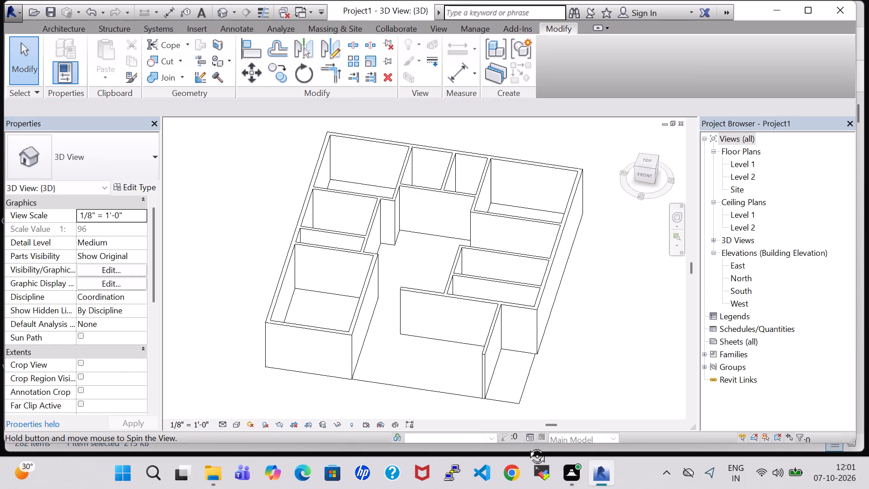
middle_click_drag(527, 446, 556, 398, "shift")
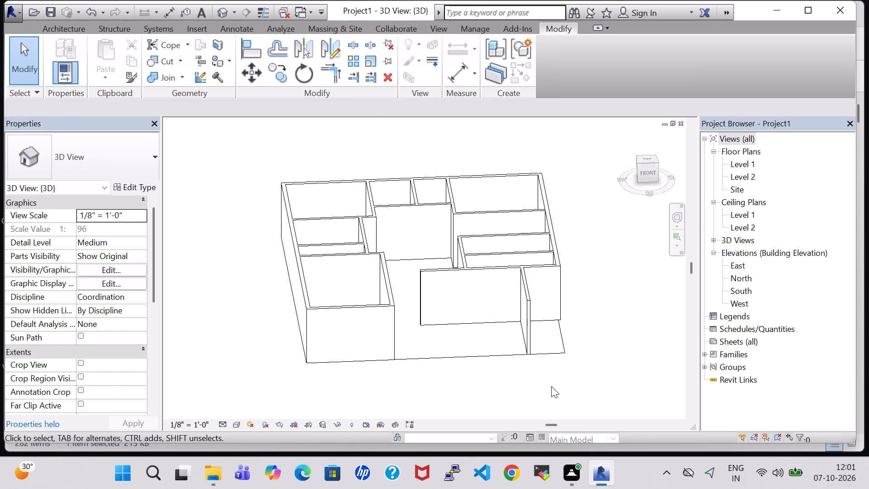
double_click(738, 162)
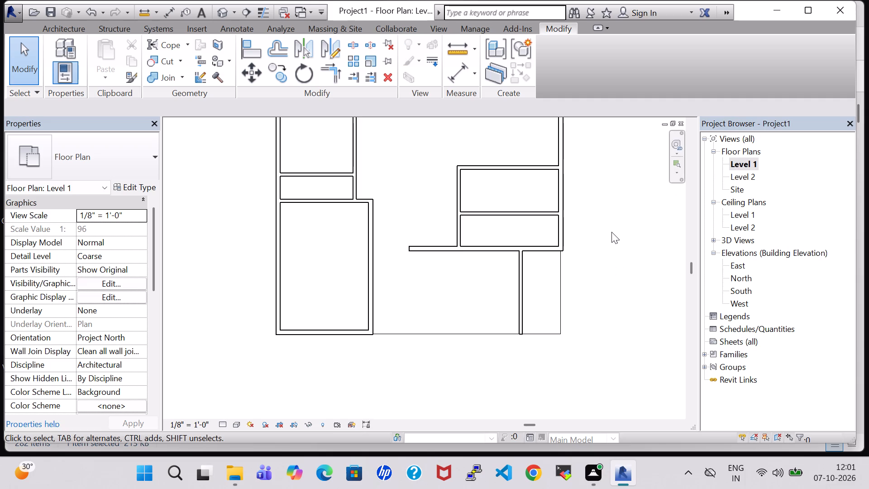
middle_click_drag(608, 211, 590, 291)
scroll(591, 291, "down", 1)
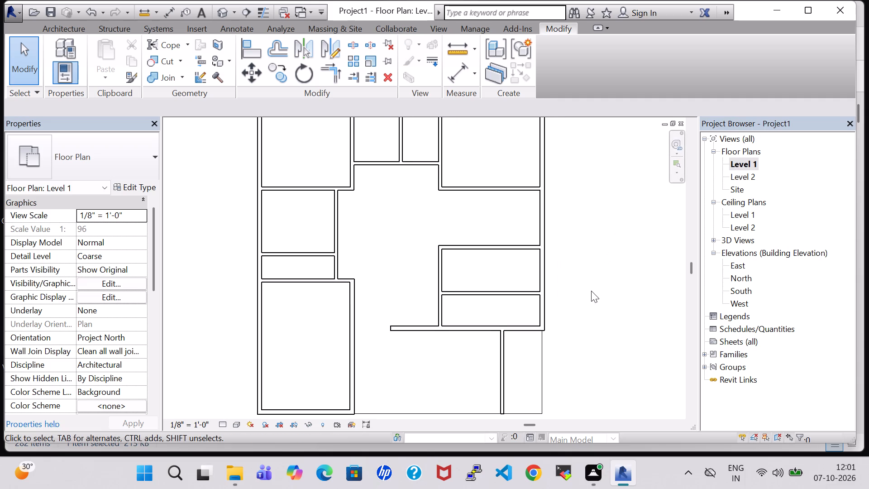
scroll(591, 291, "down", 1)
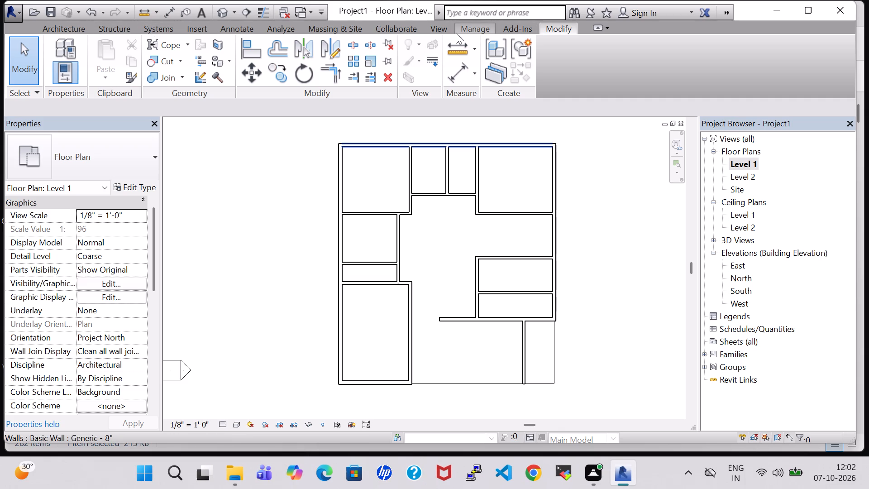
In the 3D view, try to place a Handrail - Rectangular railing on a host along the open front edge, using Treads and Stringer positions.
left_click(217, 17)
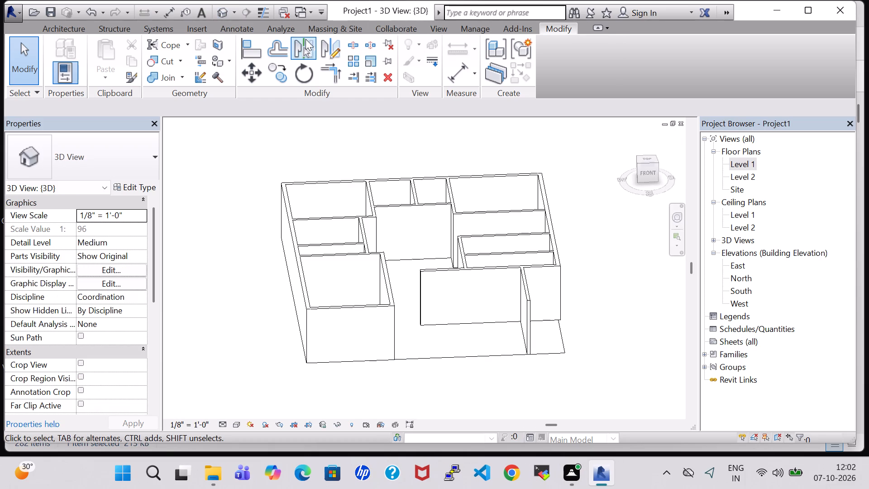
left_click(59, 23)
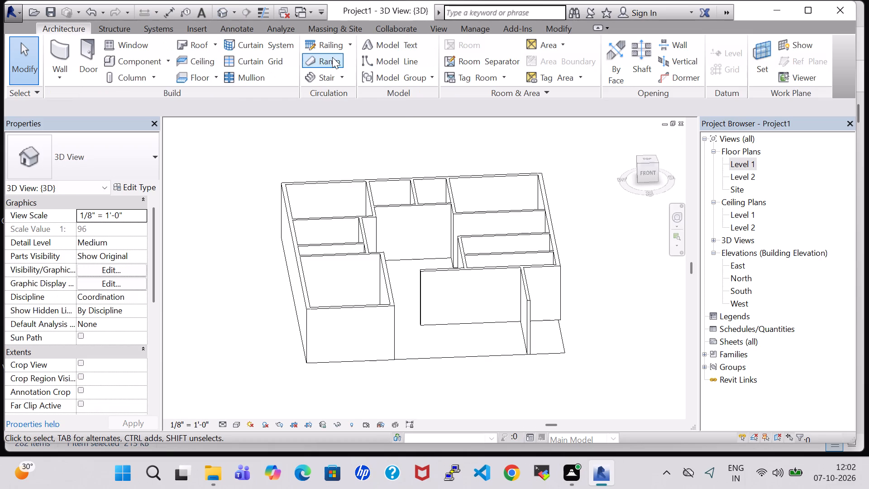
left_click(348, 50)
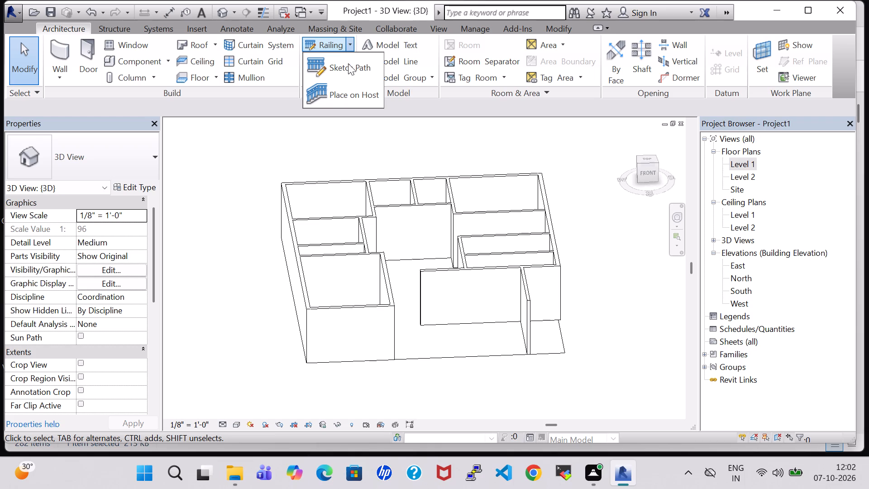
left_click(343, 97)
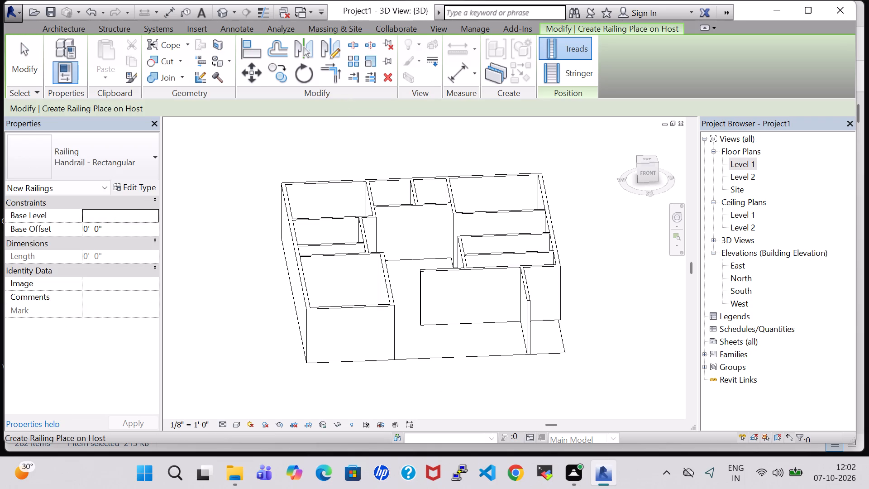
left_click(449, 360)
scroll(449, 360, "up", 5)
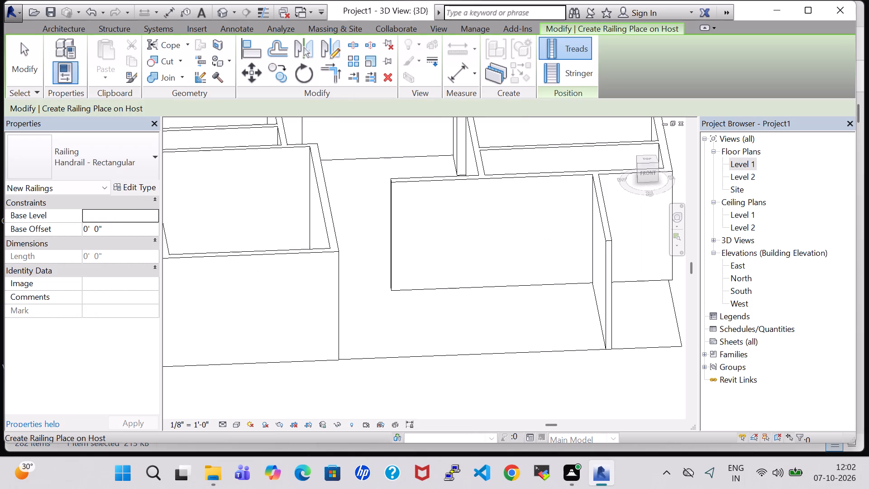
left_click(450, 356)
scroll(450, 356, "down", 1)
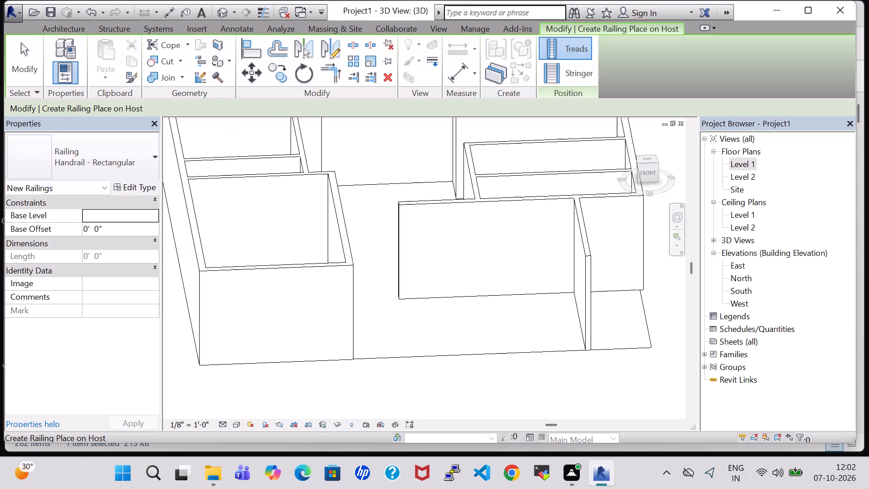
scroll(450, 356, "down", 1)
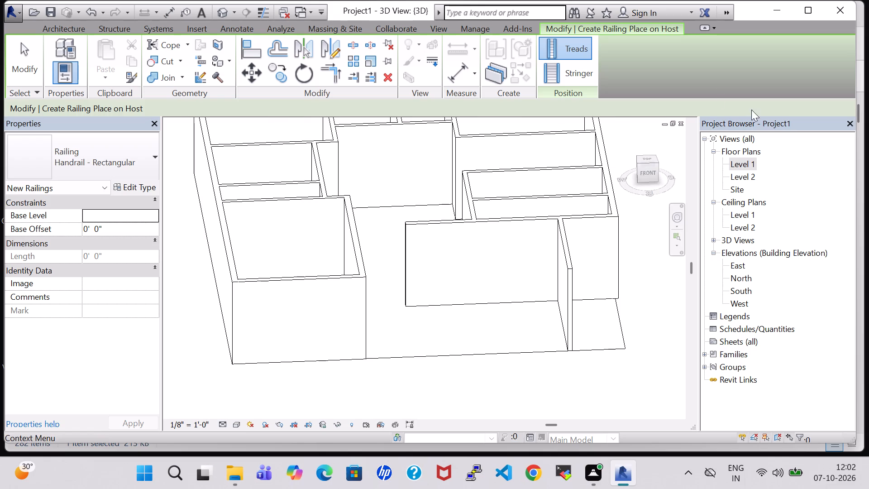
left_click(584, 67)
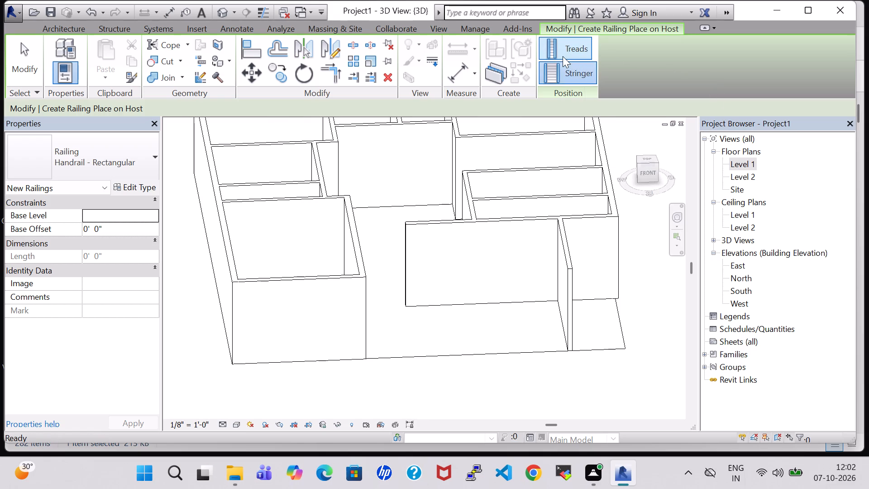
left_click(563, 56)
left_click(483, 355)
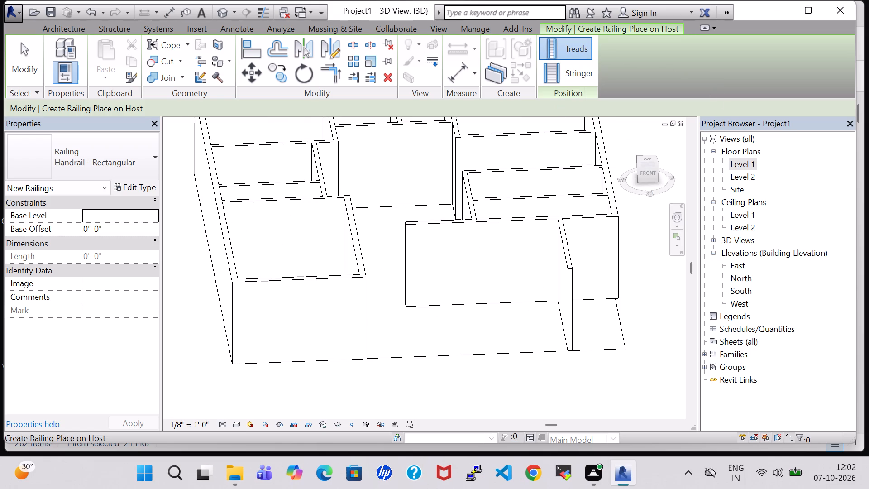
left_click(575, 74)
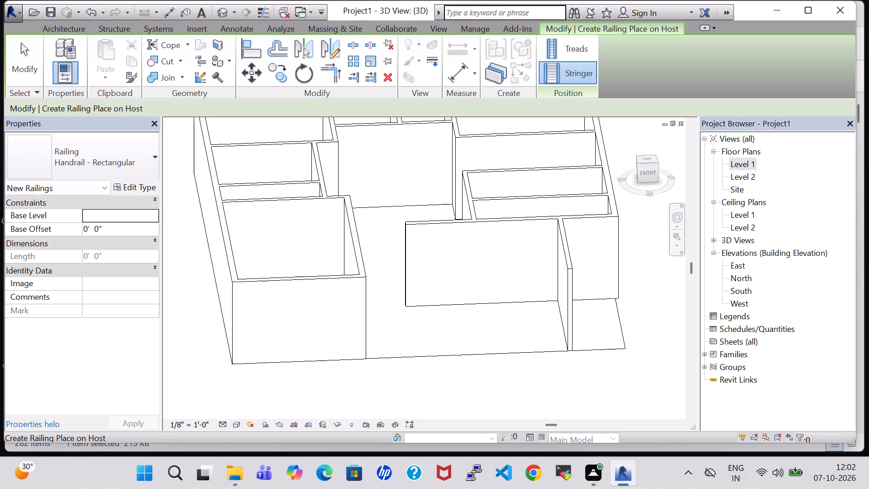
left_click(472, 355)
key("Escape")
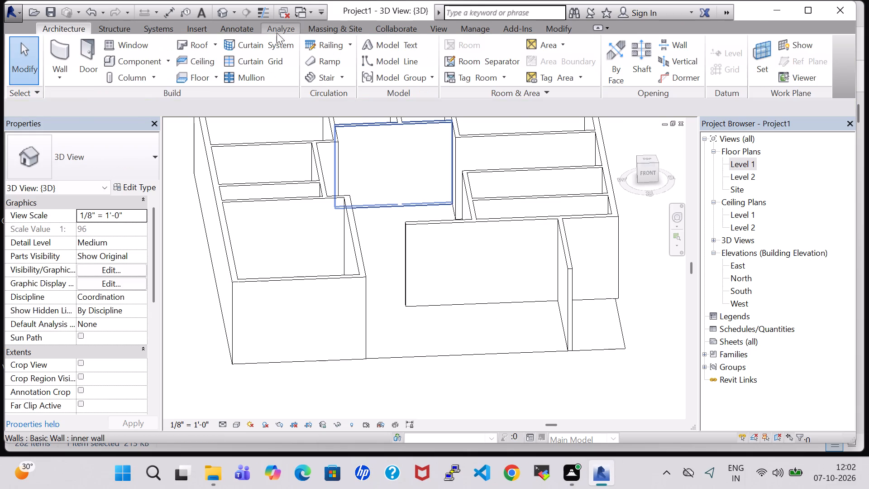
Start a stair by sketch and draw a 3' wide straight run about 3'-8" long outward from the open front edge.
left_click(340, 77)
left_click(343, 124)
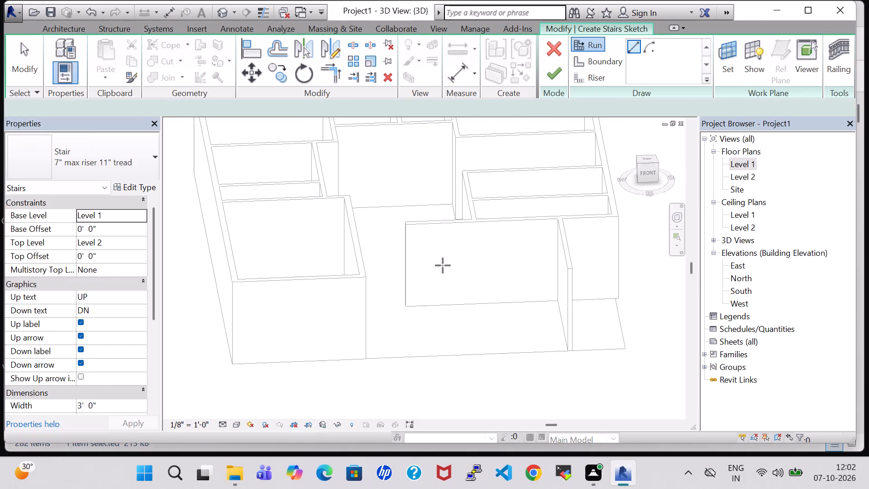
left_click(416, 358)
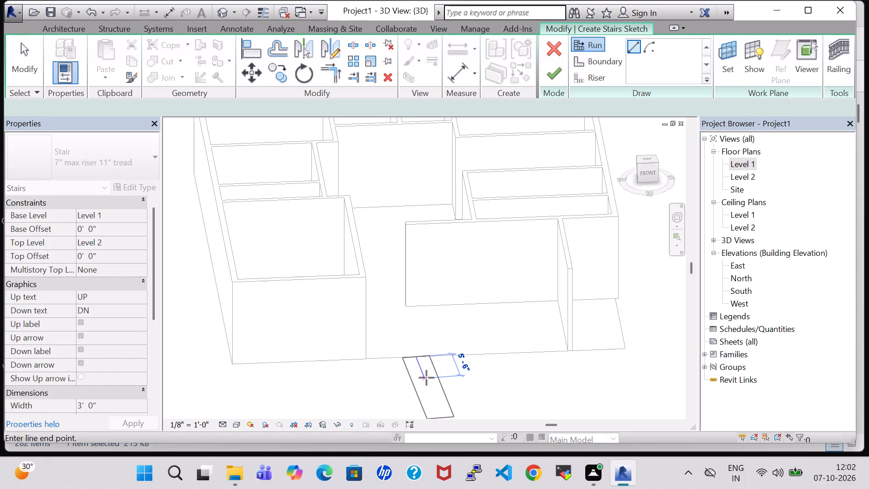
left_click(425, 371)
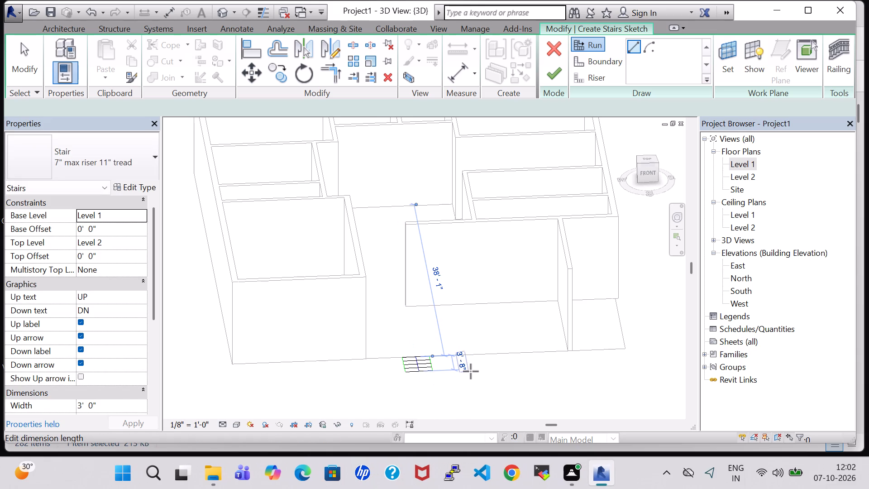
key("Escape")
key("Escape")
Set the length of the second riser line from the house in the stair sketch to 10'.
left_click(422, 355)
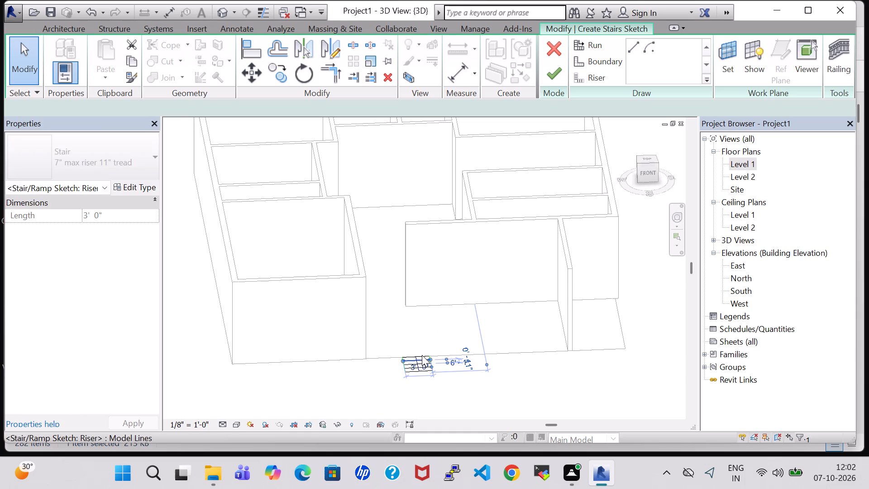
left_click(431, 367)
left_click_drag(431, 367, 439, 364)
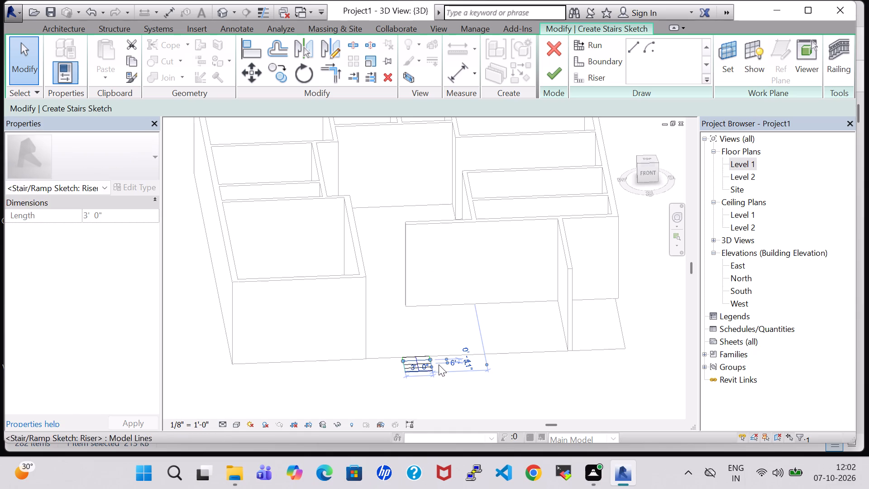
left_click_drag(439, 364, 442, 363)
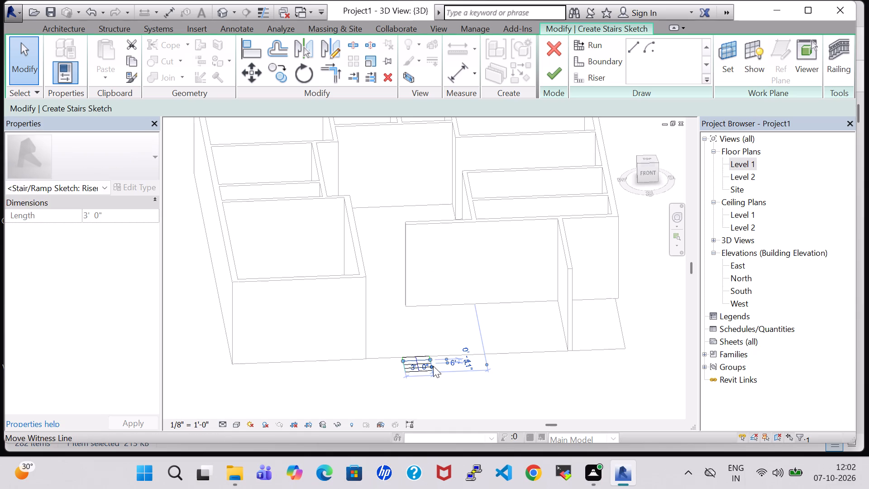
left_click_drag(432, 366, 463, 365)
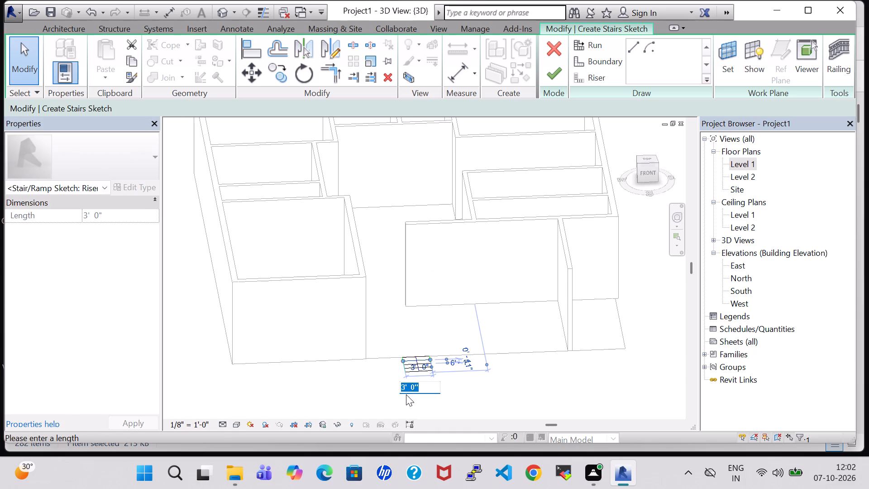
key("BackSpace")
type("10")
key("Return")
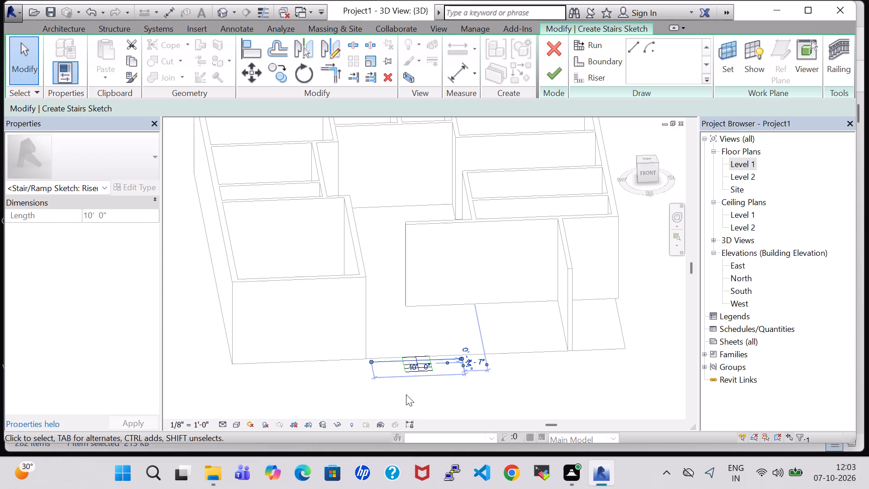
left_click(501, 425)
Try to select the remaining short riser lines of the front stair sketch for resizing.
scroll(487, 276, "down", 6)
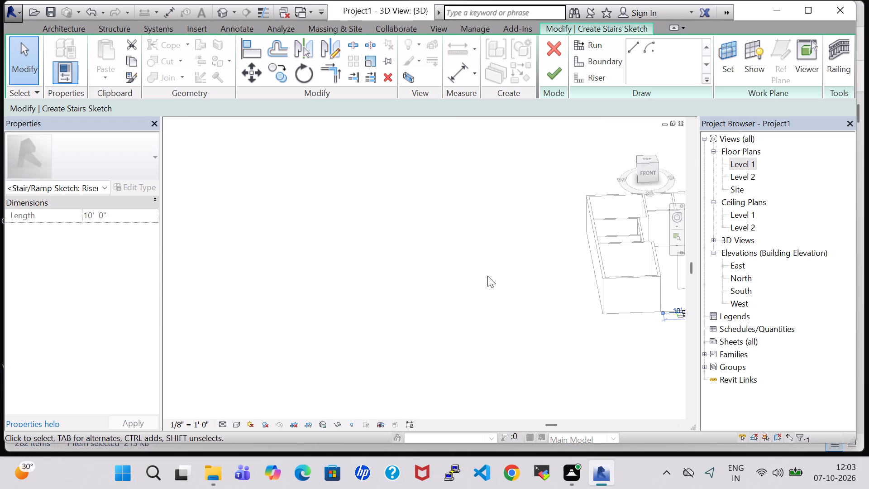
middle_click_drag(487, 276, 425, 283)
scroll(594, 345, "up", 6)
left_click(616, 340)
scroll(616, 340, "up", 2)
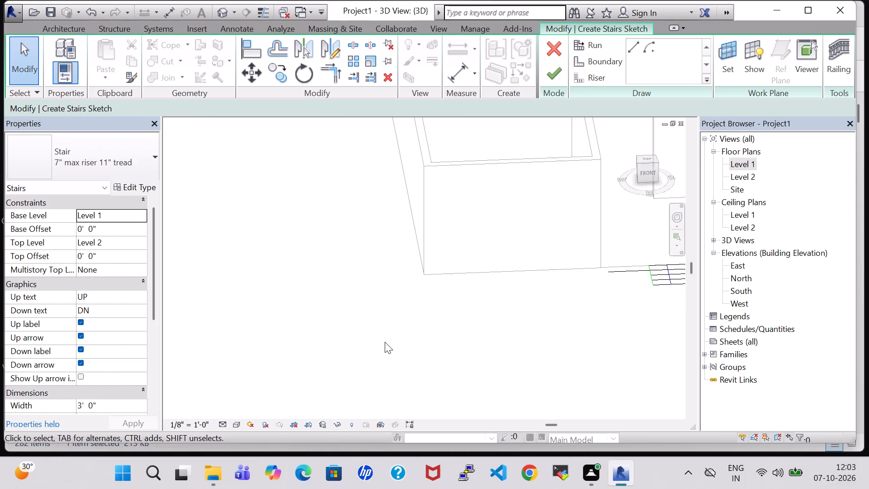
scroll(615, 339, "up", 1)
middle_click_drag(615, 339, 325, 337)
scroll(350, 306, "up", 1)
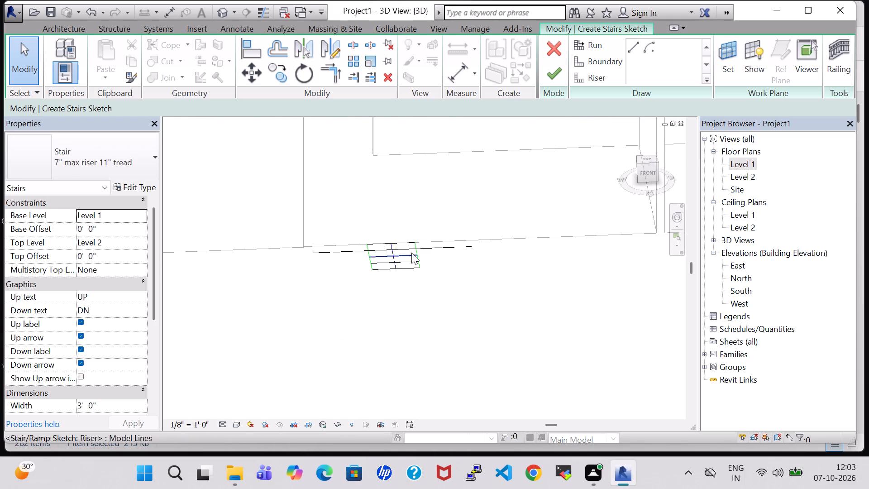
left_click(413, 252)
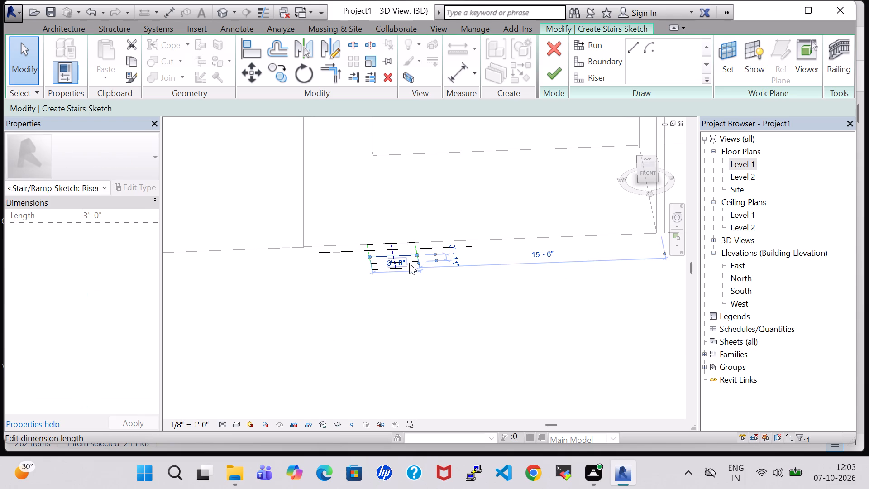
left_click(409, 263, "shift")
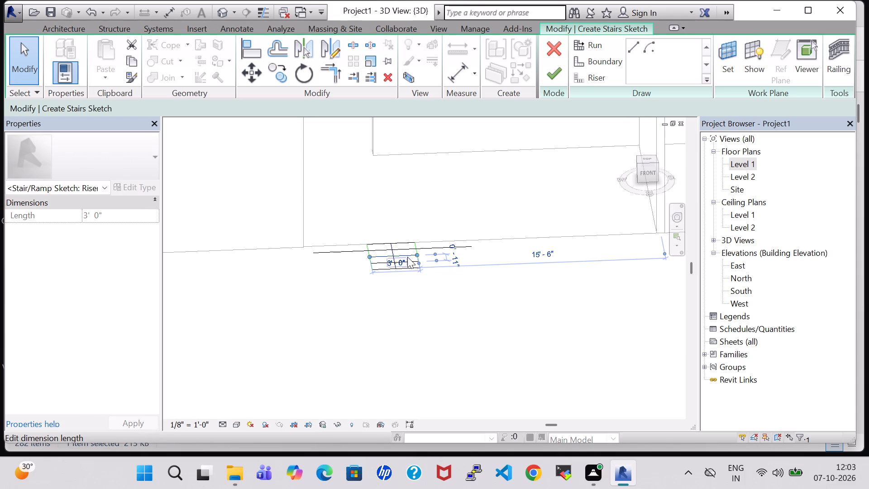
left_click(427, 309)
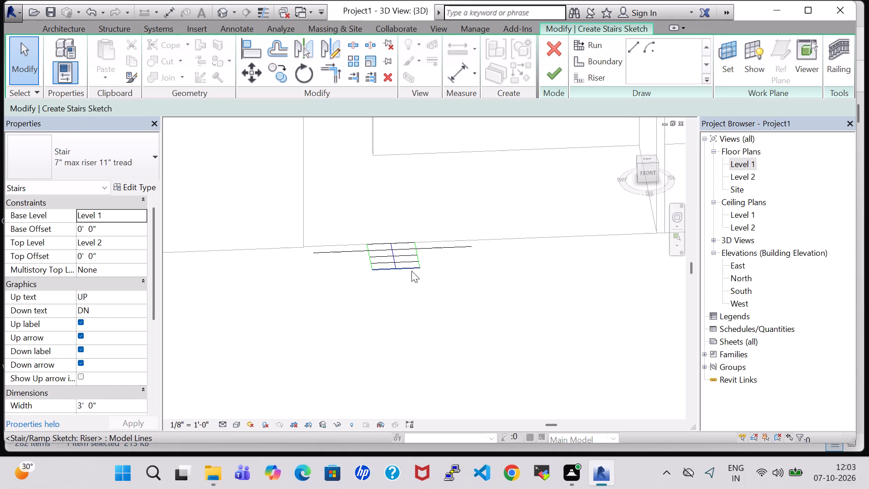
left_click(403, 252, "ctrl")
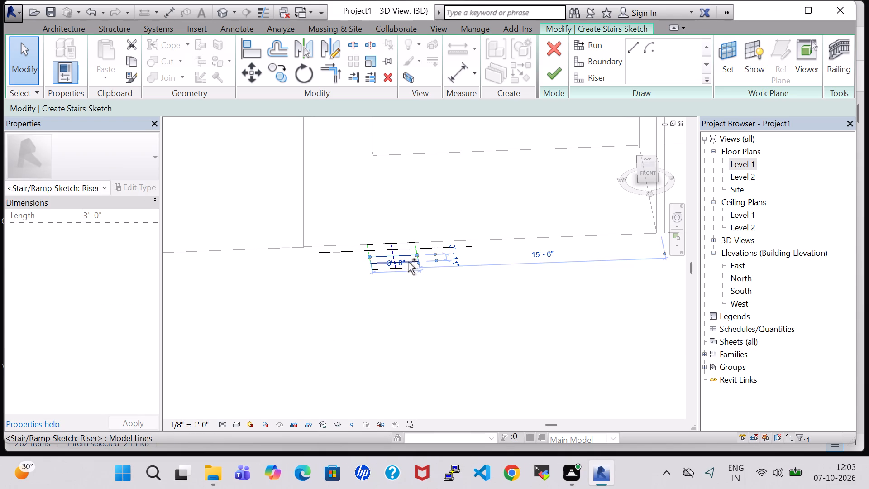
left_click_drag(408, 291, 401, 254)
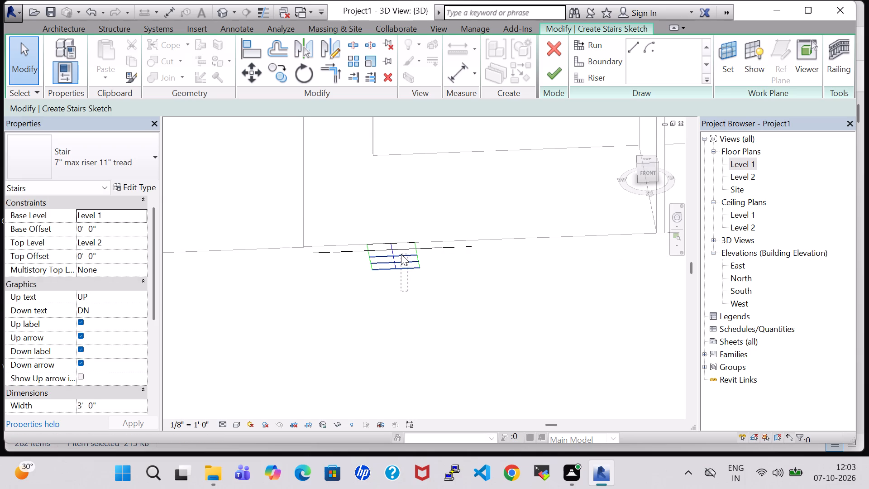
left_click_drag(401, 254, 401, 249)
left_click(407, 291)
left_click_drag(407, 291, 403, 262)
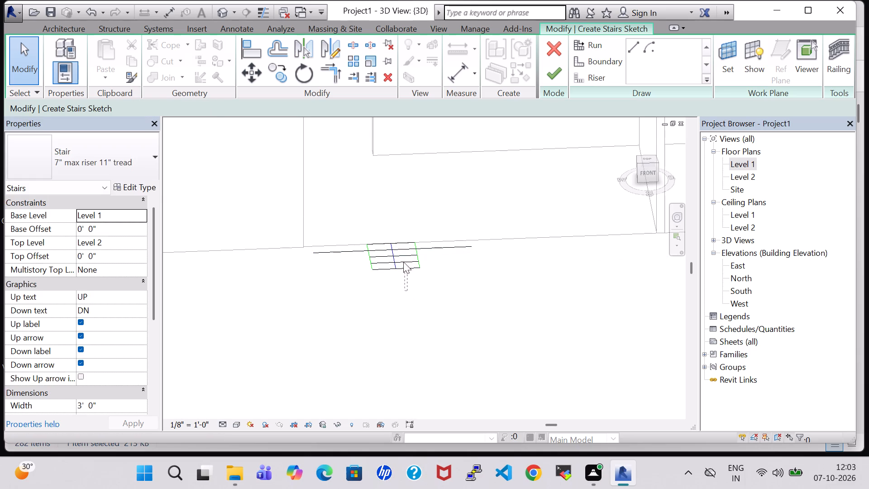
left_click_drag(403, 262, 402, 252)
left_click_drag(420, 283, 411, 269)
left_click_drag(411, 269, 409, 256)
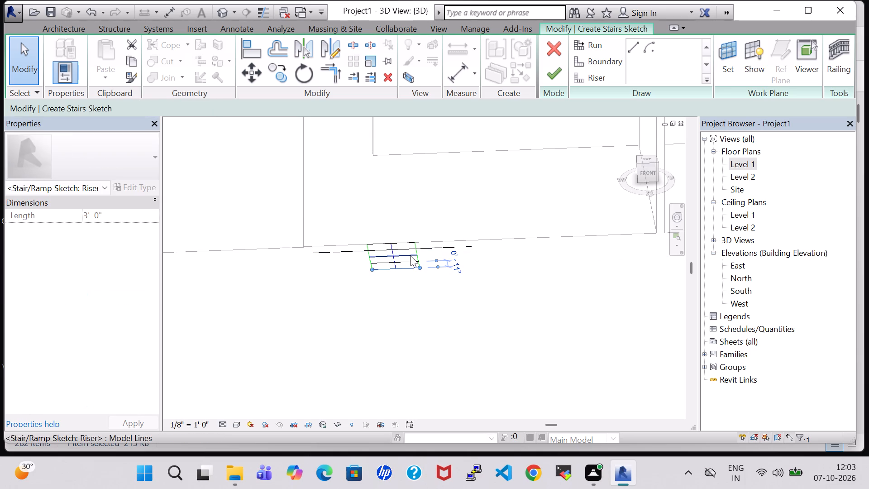
Set the length of the third riser line from the house in the stair sketch to 10'.
left_click(410, 255)
type("10")
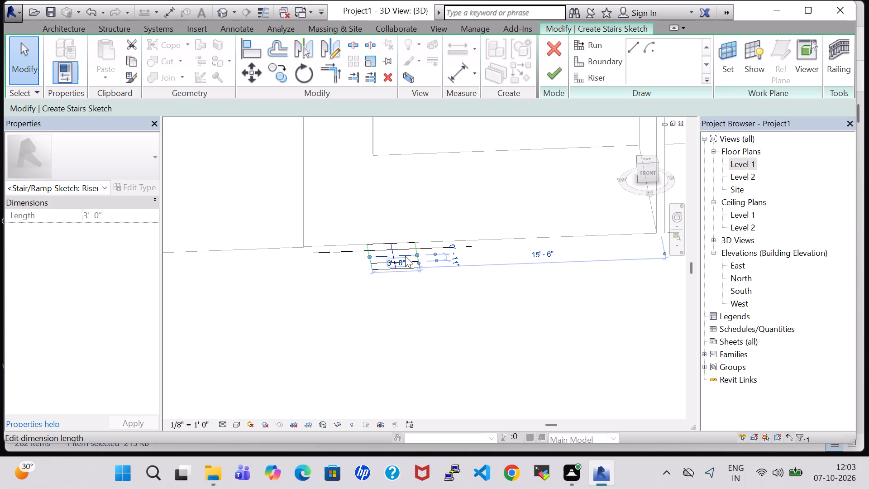
left_click(394, 265)
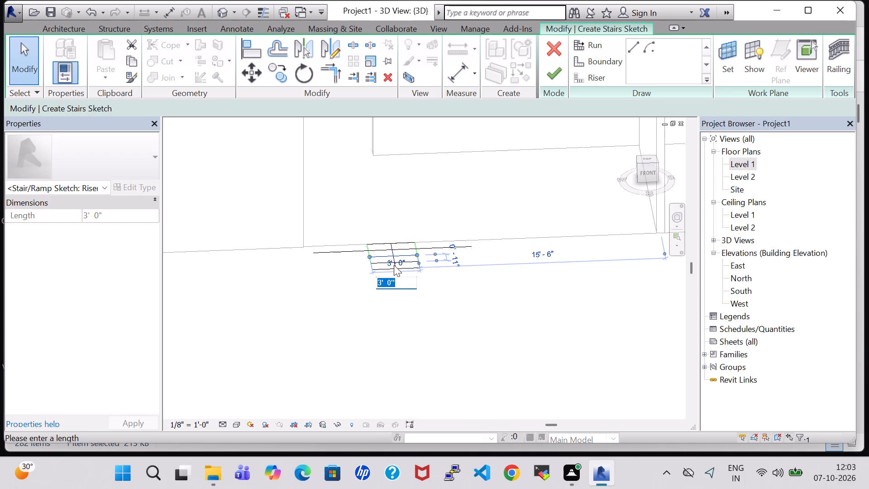
type("10")
key("Return")
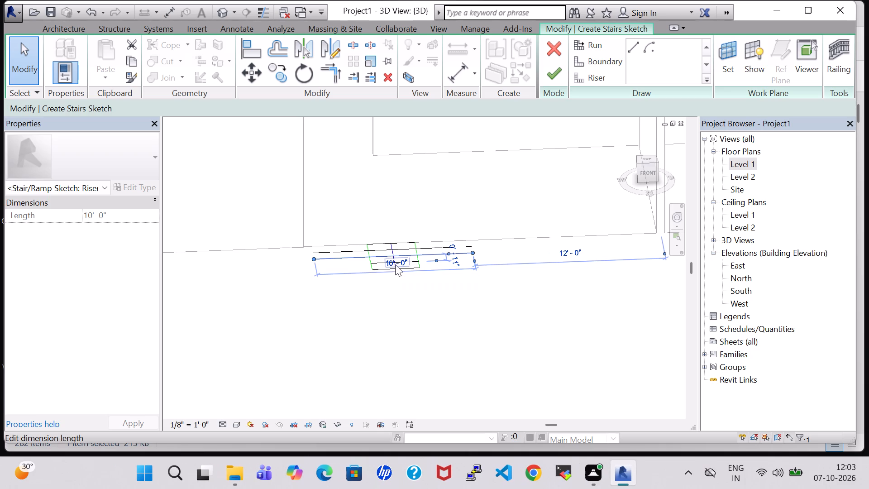
left_click(392, 301)
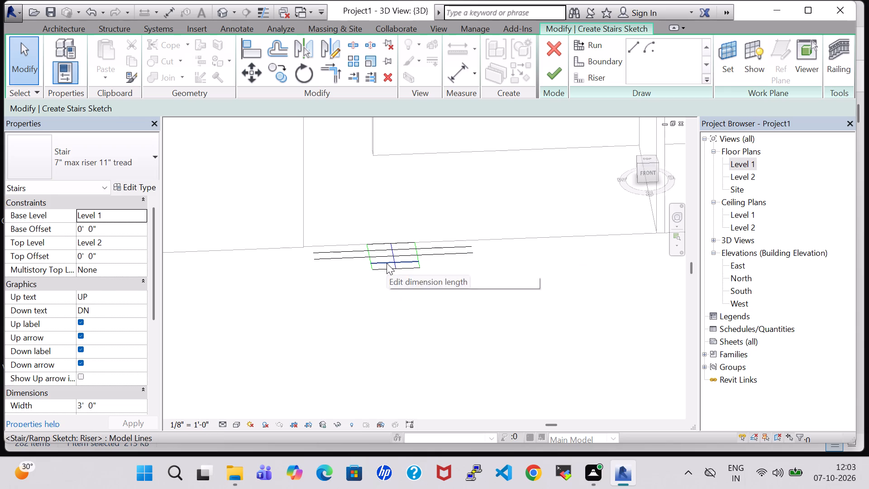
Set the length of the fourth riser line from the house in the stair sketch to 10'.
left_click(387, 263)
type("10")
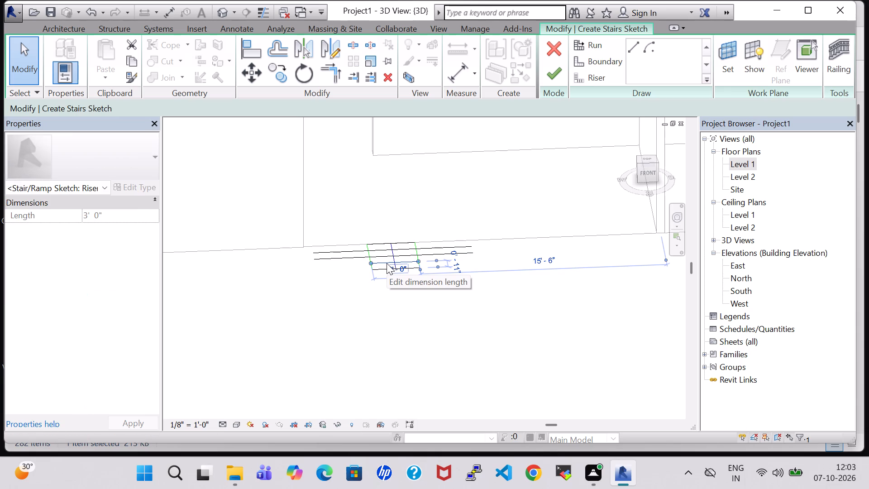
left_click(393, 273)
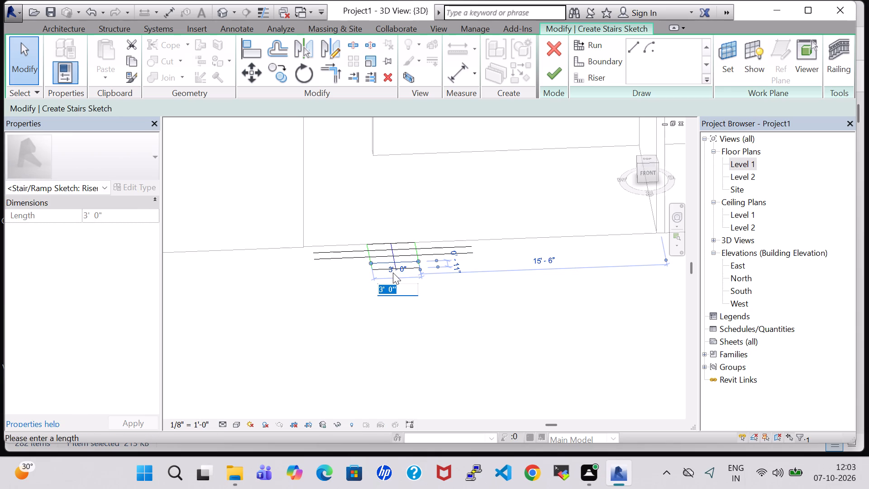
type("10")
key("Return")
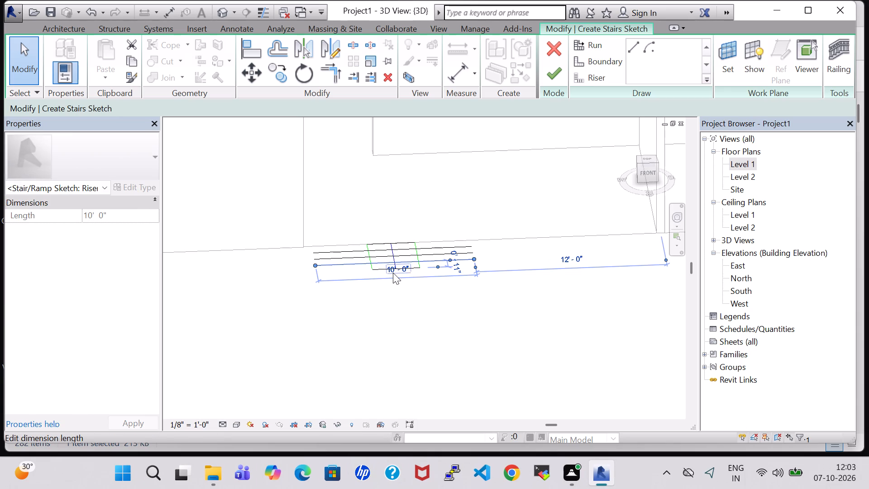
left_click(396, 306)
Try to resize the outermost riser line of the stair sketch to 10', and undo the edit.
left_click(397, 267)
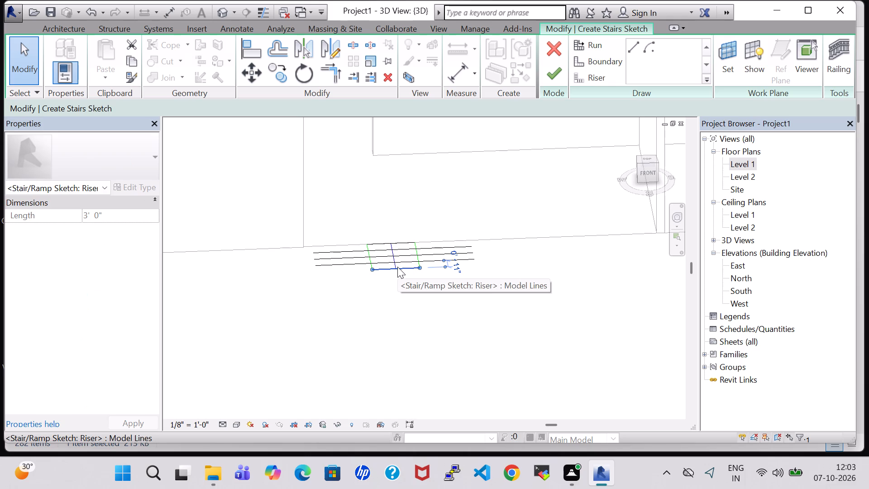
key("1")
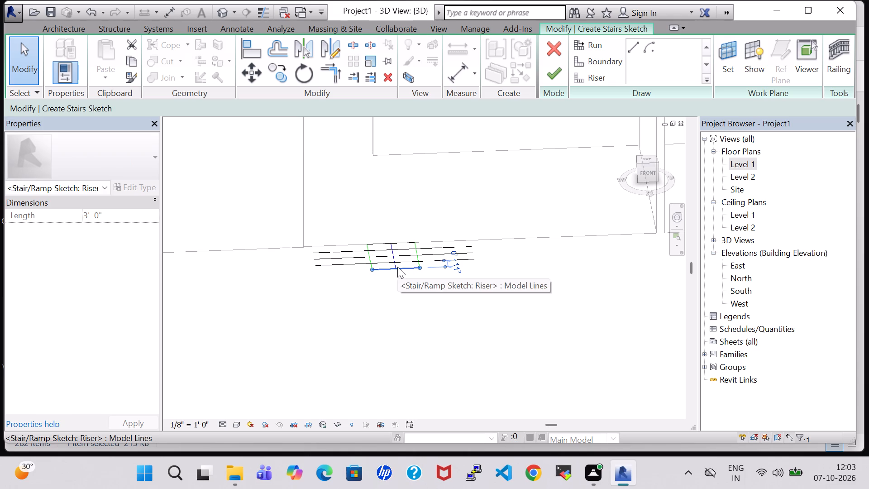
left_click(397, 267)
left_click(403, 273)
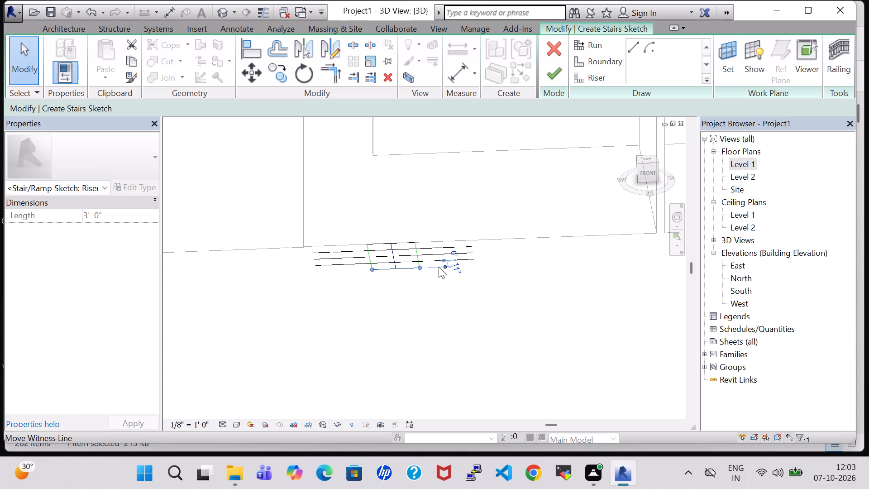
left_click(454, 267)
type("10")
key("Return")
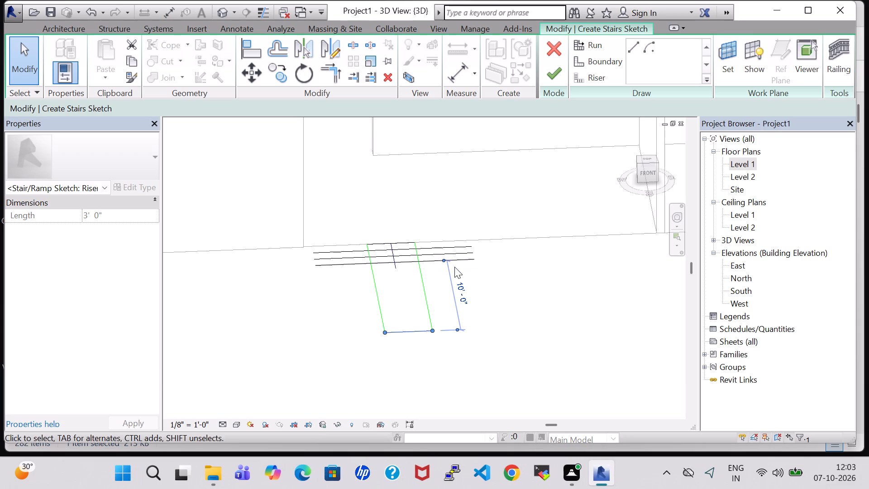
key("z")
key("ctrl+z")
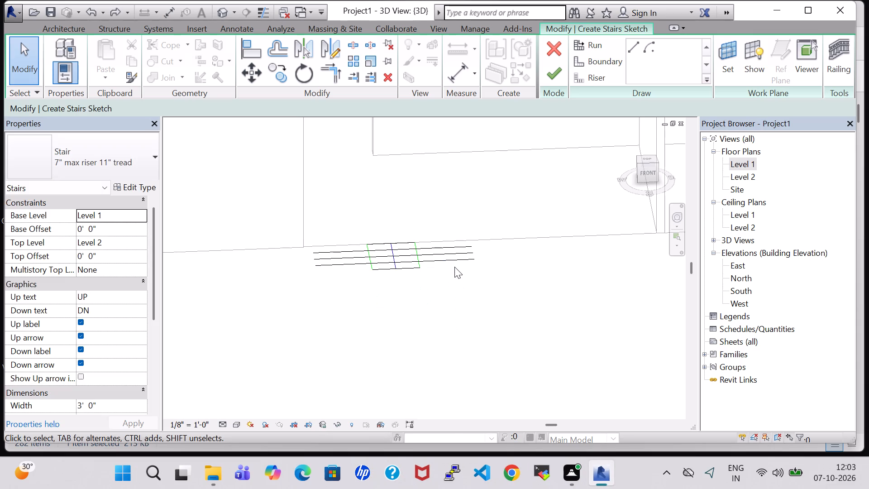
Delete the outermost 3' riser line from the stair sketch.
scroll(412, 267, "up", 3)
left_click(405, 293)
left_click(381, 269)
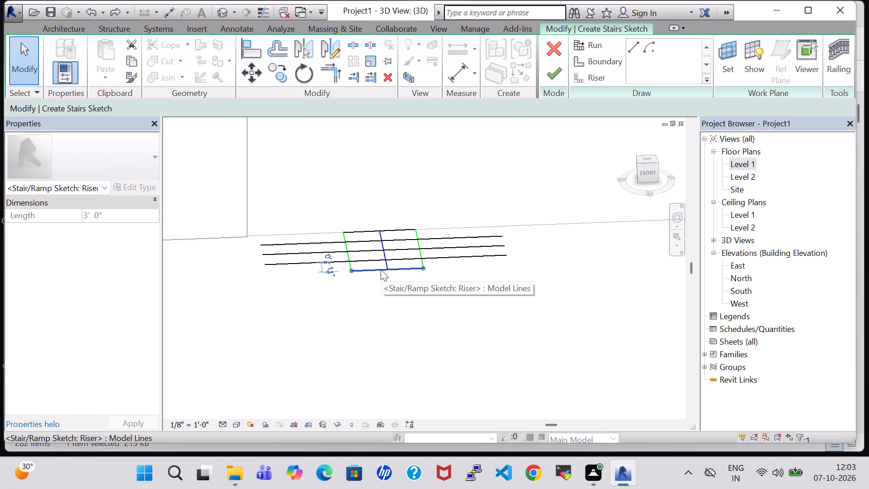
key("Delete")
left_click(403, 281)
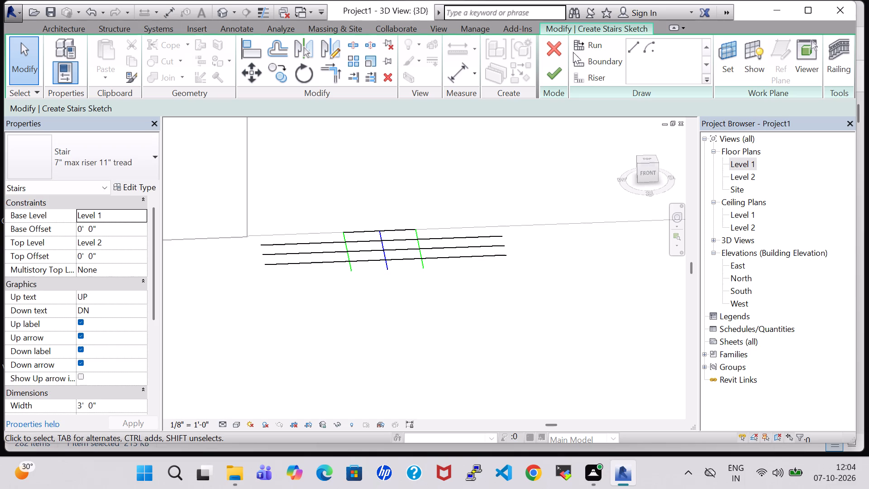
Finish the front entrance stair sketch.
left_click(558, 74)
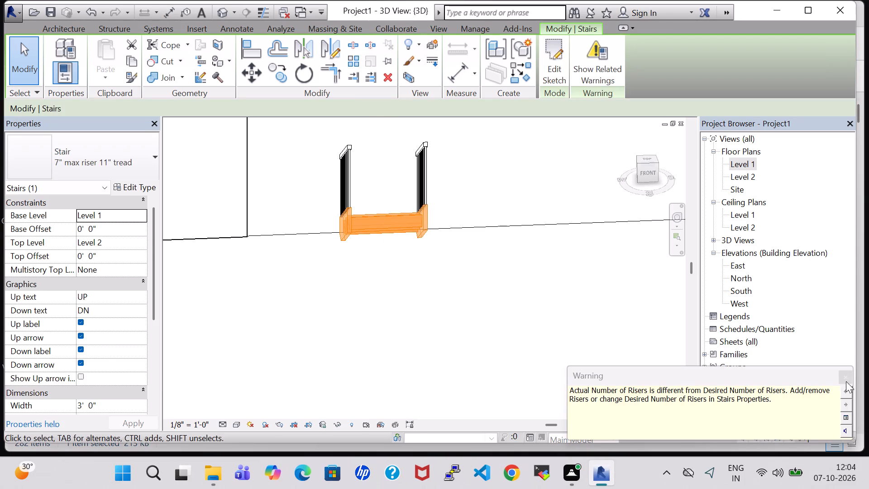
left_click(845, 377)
Change the 3D view's visual style from hidden line to one with filled wall surfaces.
scroll(372, 277, "down", 5)
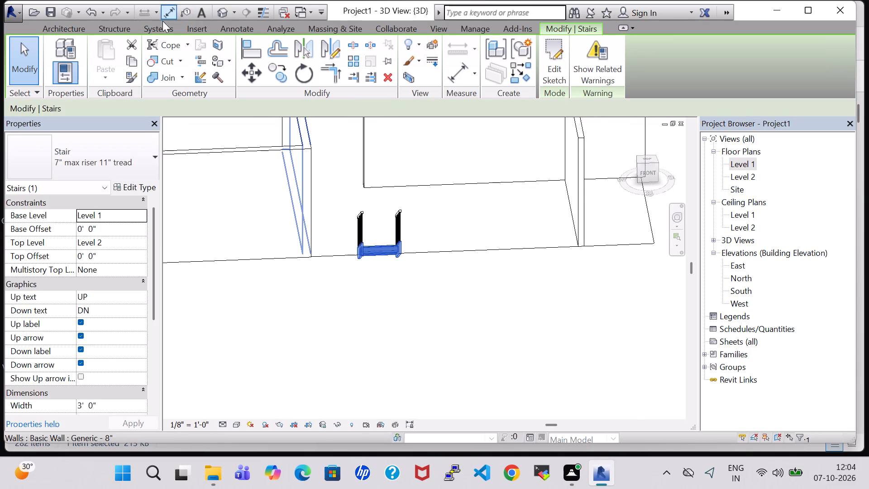
left_click(215, 11)
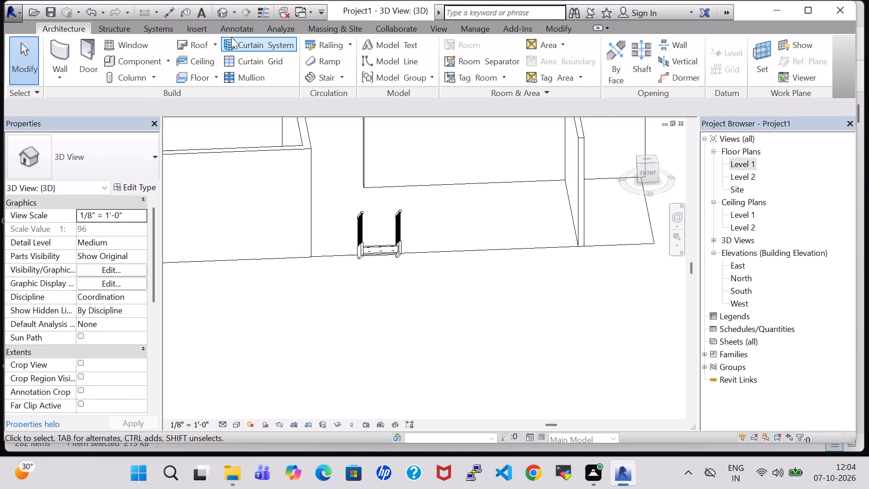
scroll(438, 271, "down", 7)
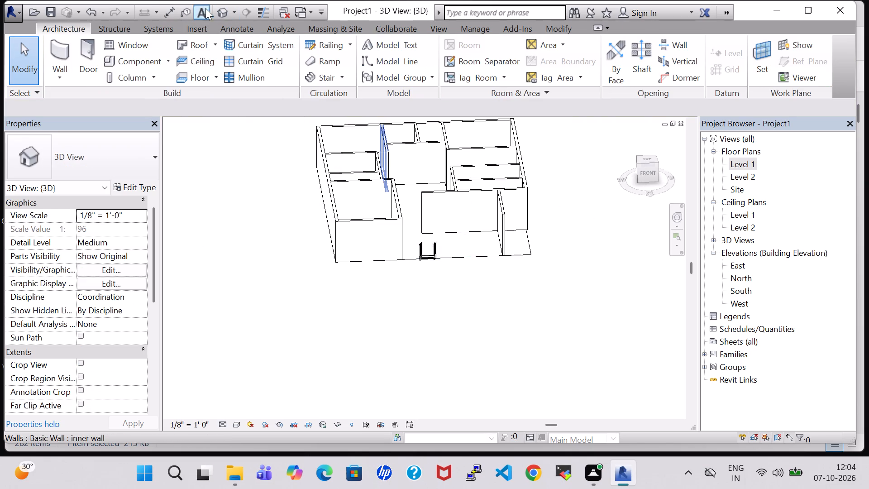
left_click(222, 14)
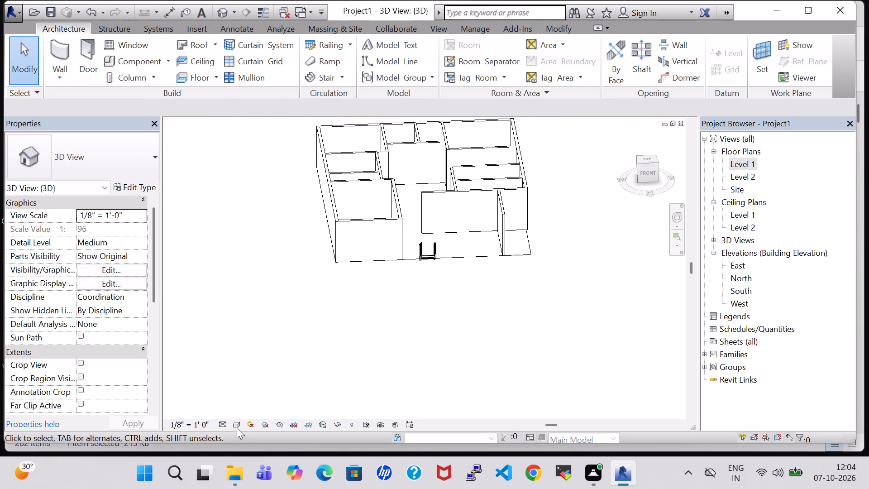
left_click(238, 423)
left_click(251, 394)
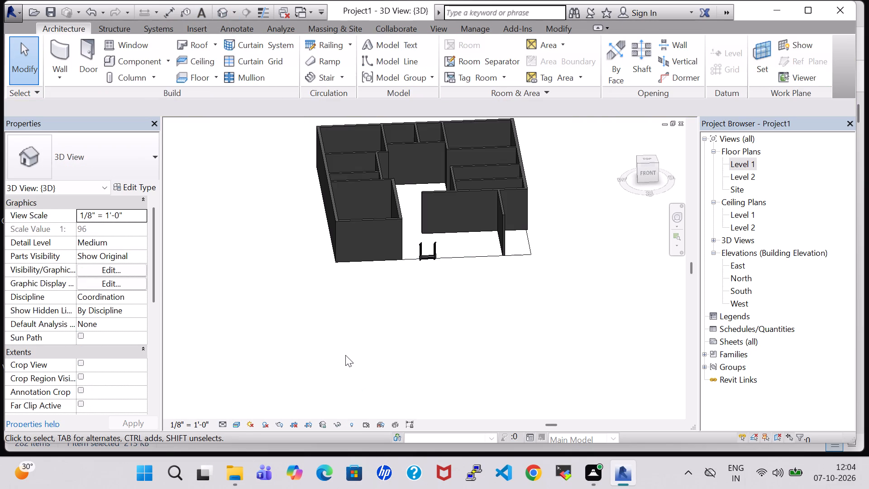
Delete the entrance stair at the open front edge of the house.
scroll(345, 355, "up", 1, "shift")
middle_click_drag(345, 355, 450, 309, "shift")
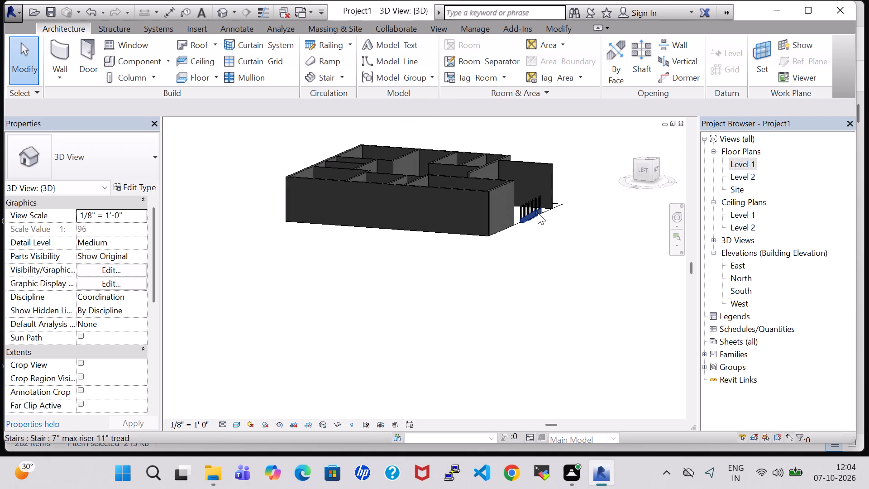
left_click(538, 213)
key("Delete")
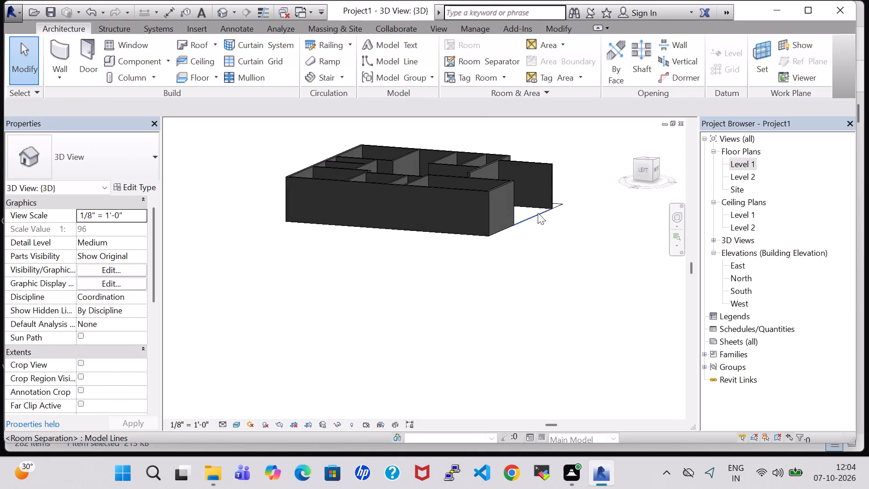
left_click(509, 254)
Open the Level 1 floor plan.
middle_click_drag(511, 258, 499, 264, "shift")
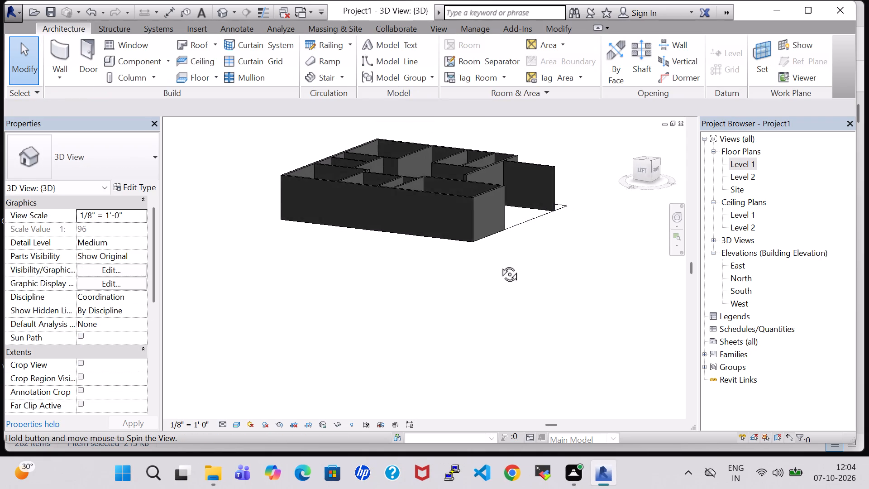
middle_click_drag(499, 264, 348, 358, "shift")
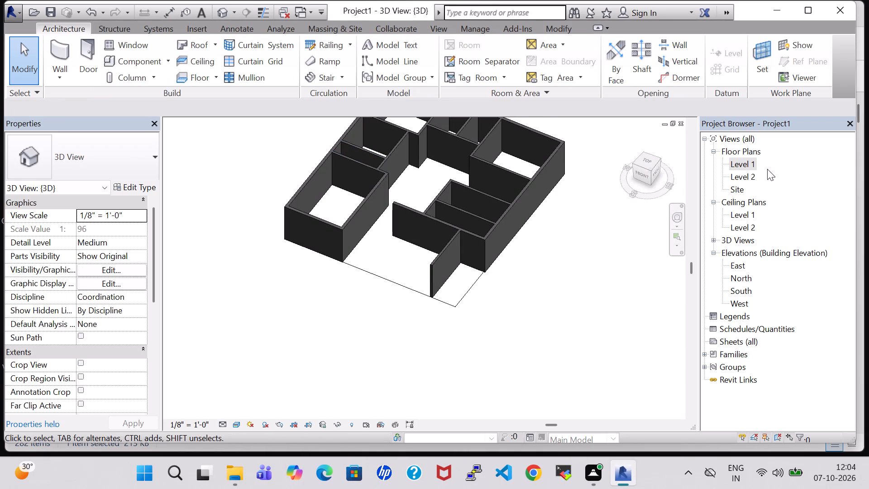
double_click(744, 163)
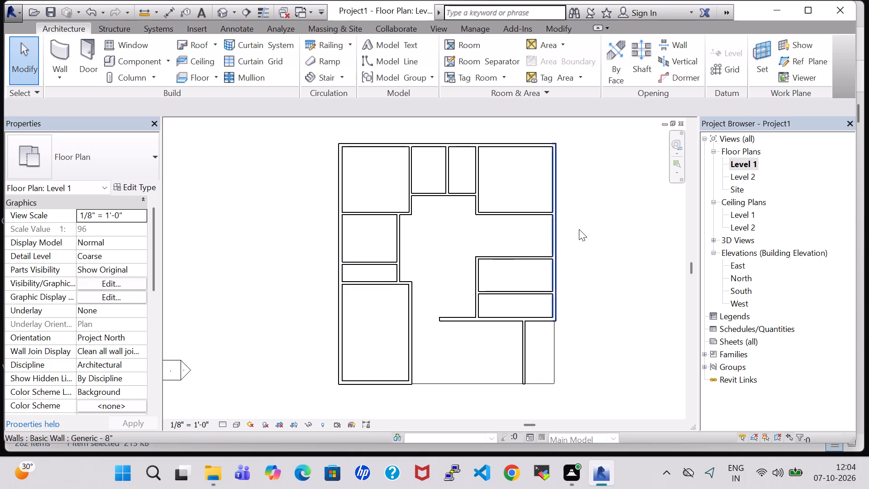
scroll(579, 229, "down", 1)
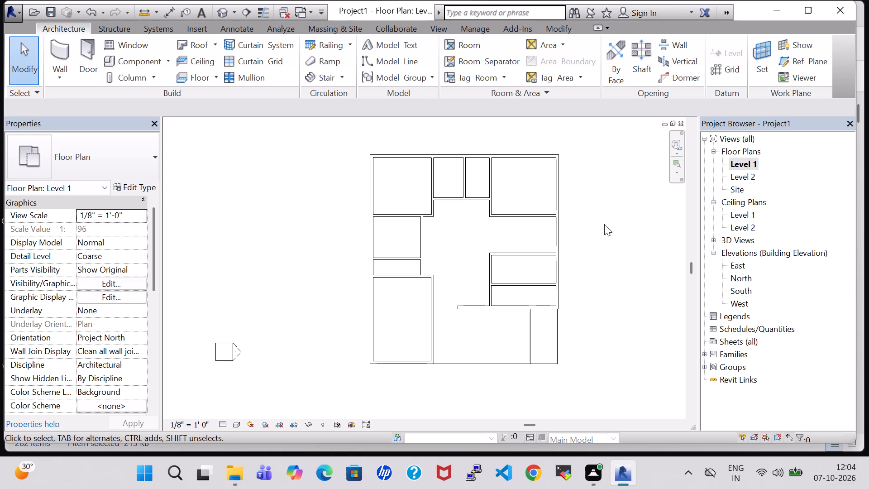
Start placing a door and examine the type parameters of the Single-Flush 36" x 84" door.
left_click(85, 54)
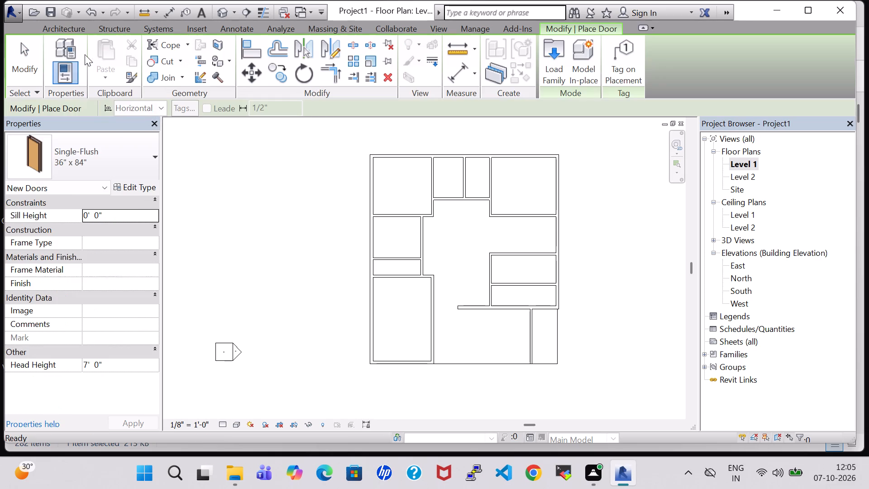
scroll(409, 214, "up", 4)
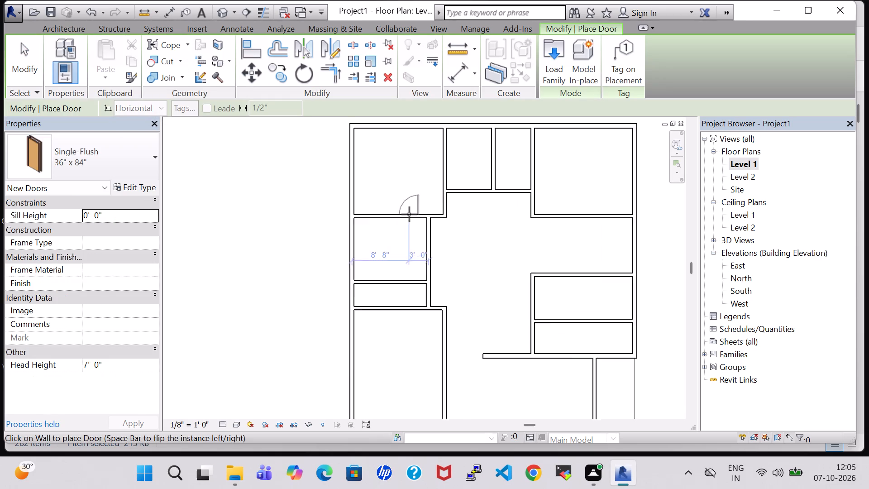
scroll(409, 214, "up", 1)
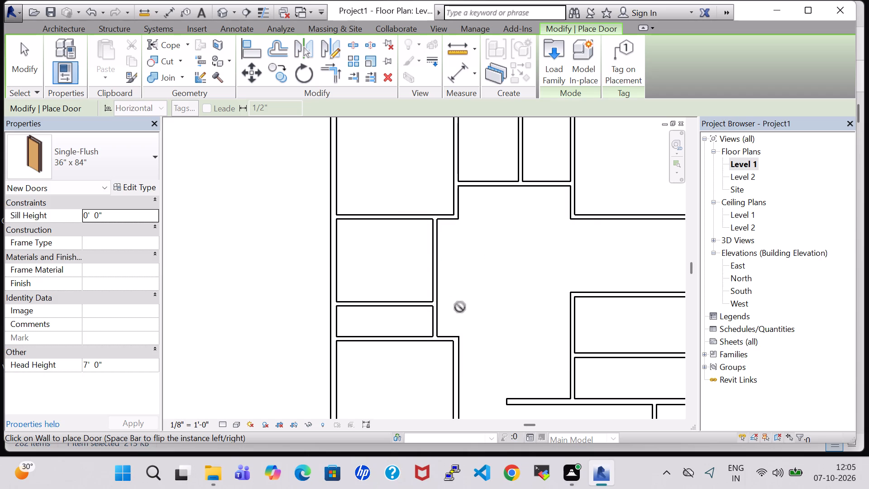
scroll(460, 307, "down", 1)
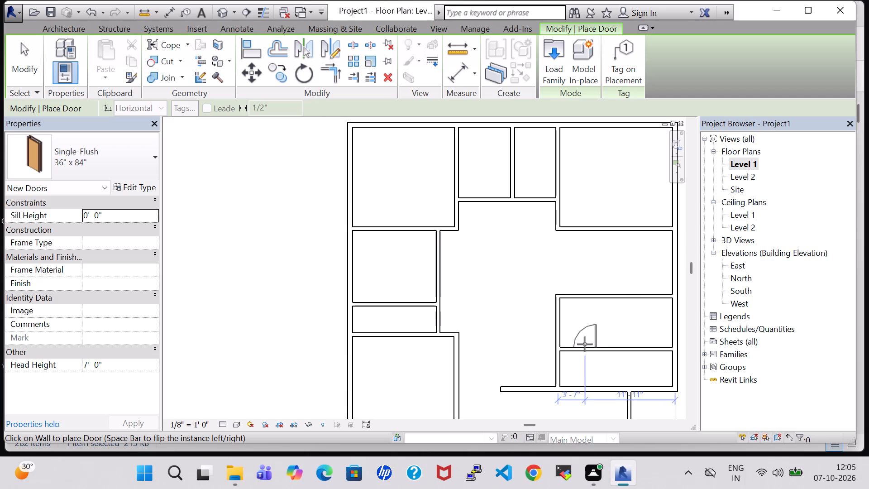
left_click(141, 189)
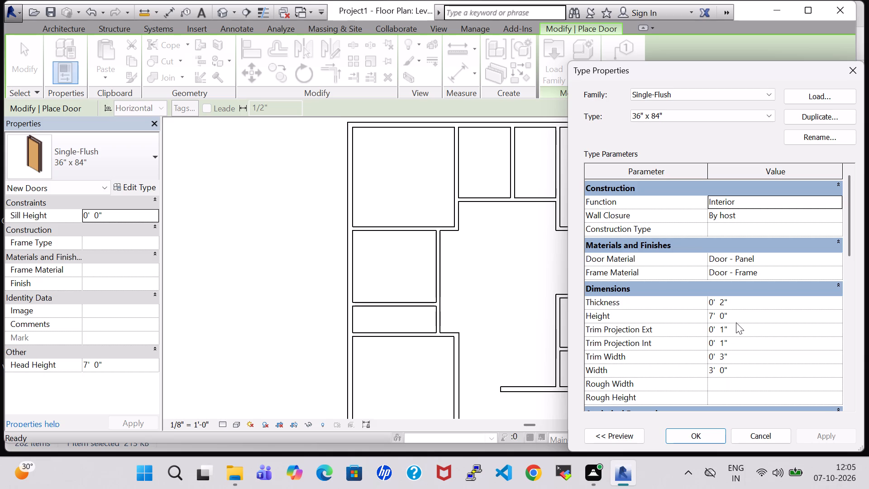
scroll(736, 322, "down", 1)
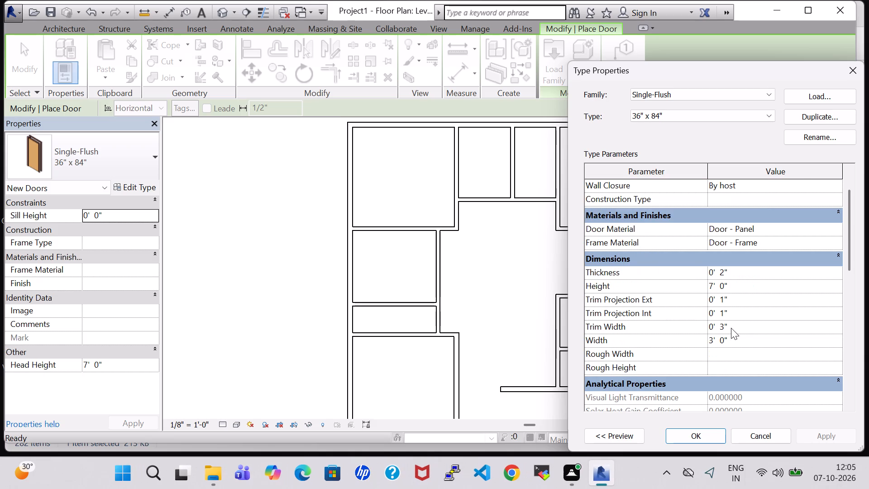
left_click(860, 69)
scroll(226, 202, "down", 2)
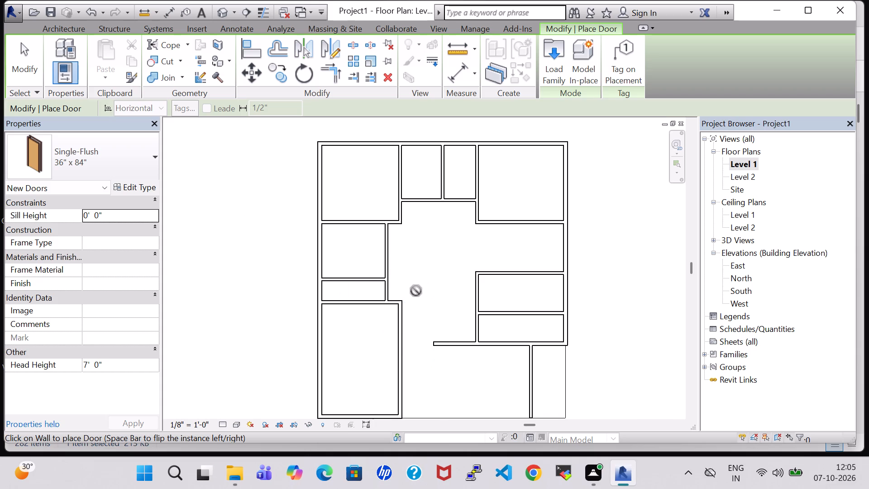
key("Escape")
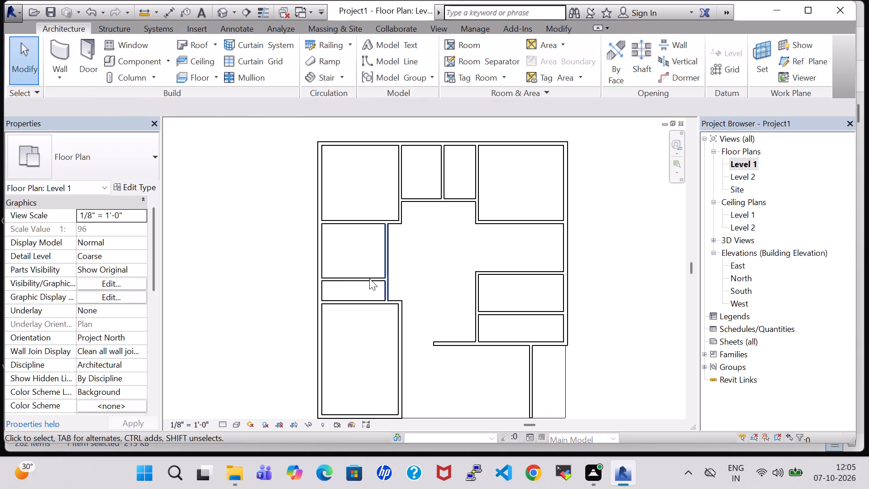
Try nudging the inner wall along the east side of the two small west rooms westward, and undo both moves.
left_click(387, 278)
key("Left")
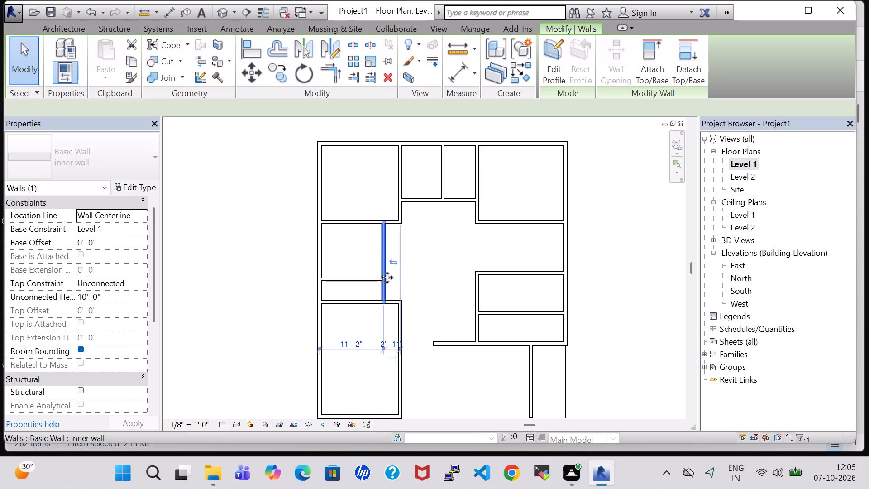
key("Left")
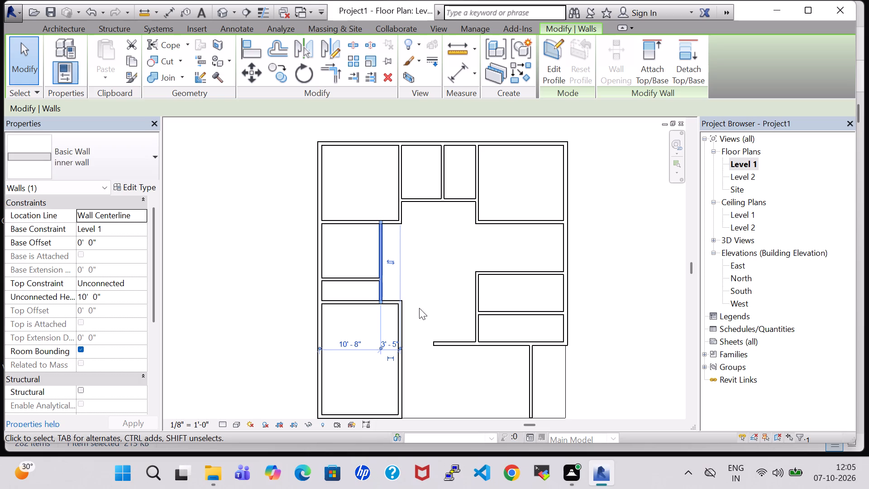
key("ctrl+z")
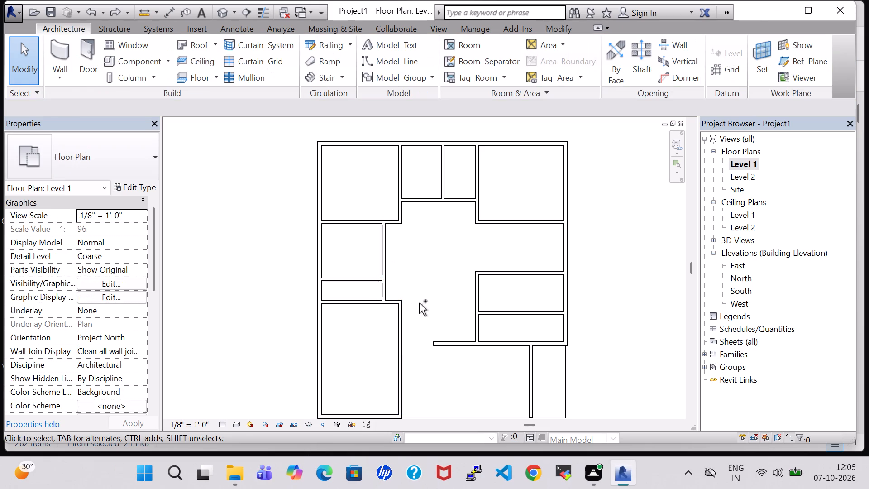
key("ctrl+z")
Nudge the east wall of the large southwest room three increments eastward to widen the room.
left_click(398, 318)
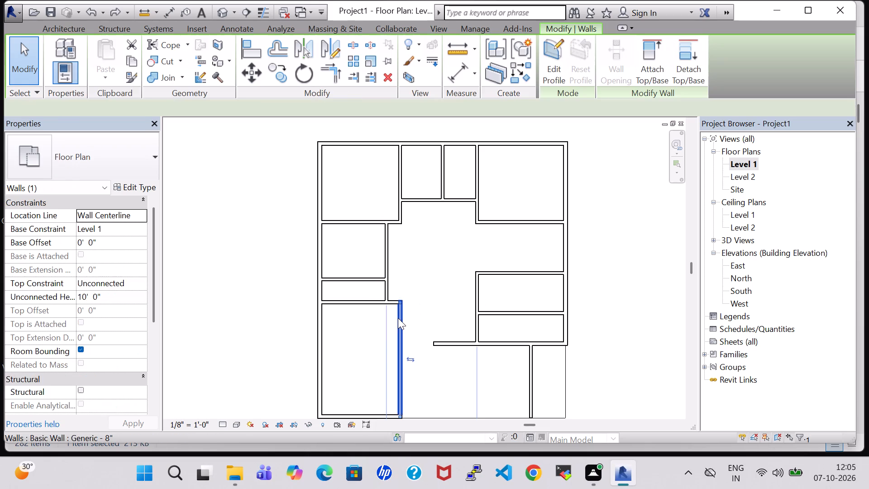
key("Right")
key("Right")
key("Right")
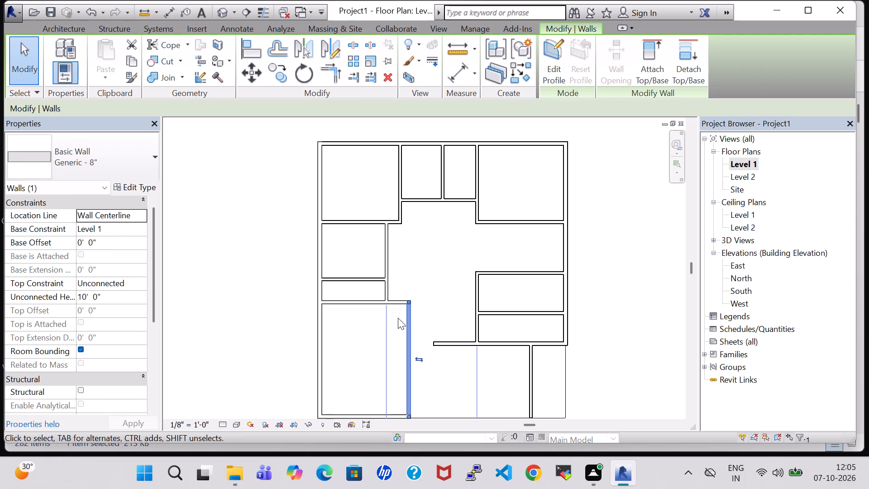
Nudge the east wall of the northwest room three increments eastward to widen the room.
left_click(400, 213)
key("Right")
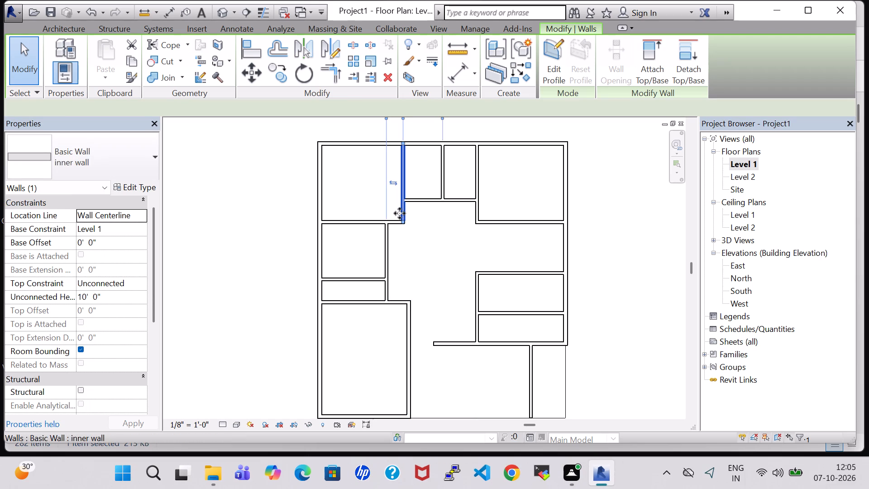
key("Right")
key("Right")
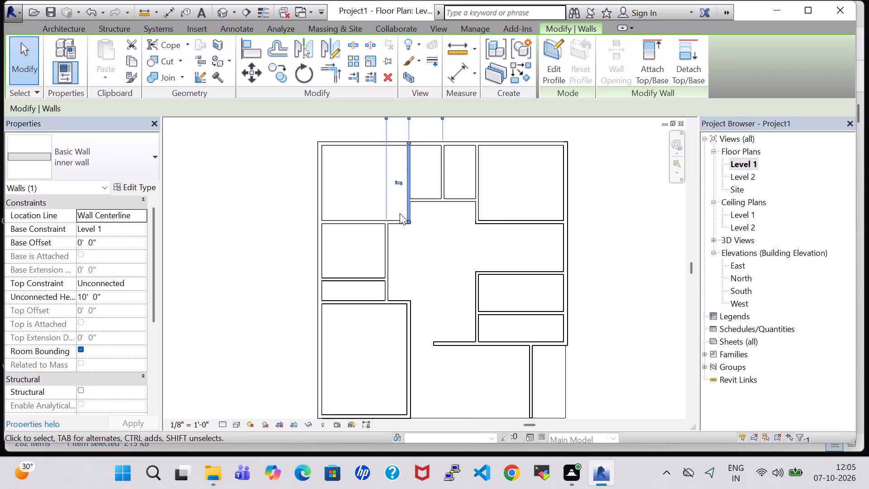
left_click(434, 248)
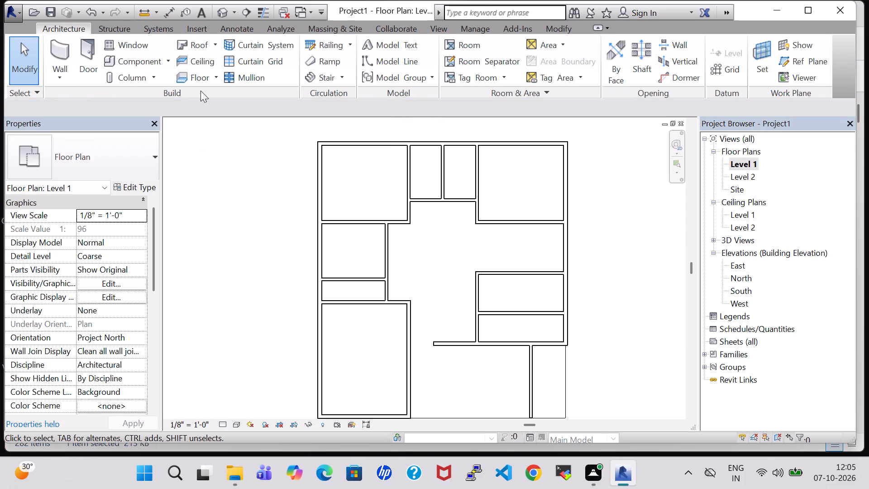
Place a Single-Flush 36" x 84" door in the southwest room's north wall near its east end, flipped so it hinges on the east side.
left_click(86, 57)
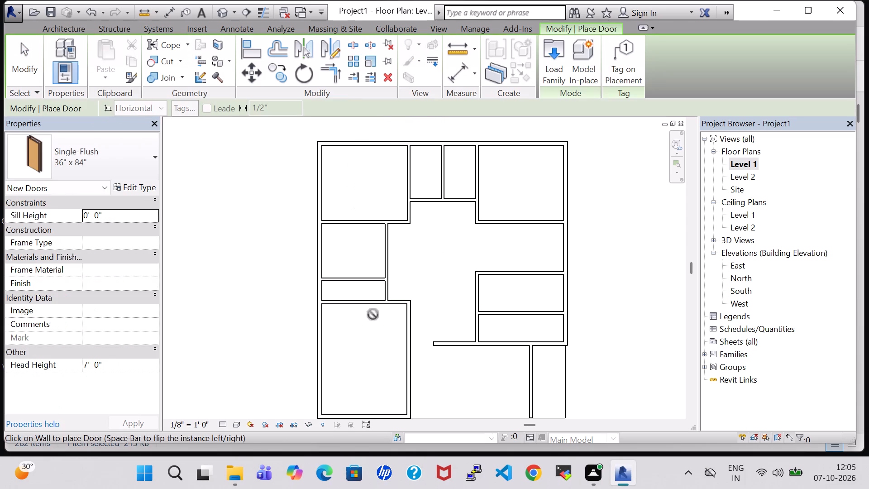
scroll(382, 312, "up", 5)
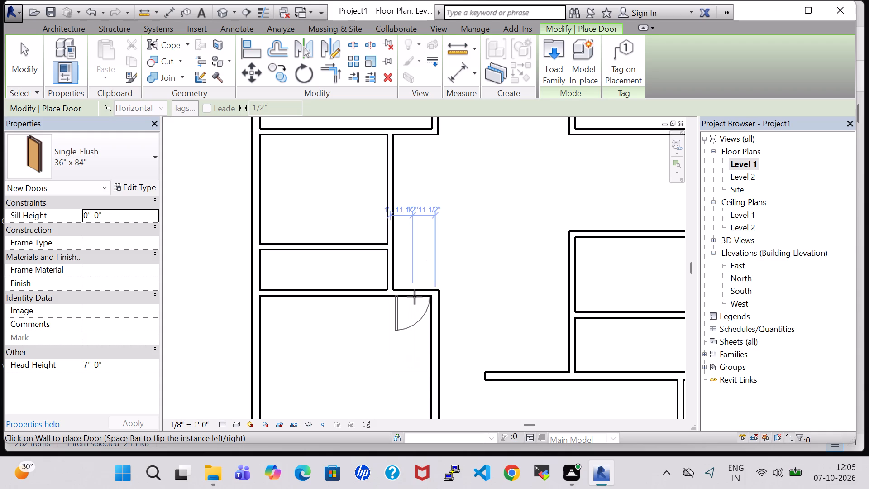
left_click(415, 297)
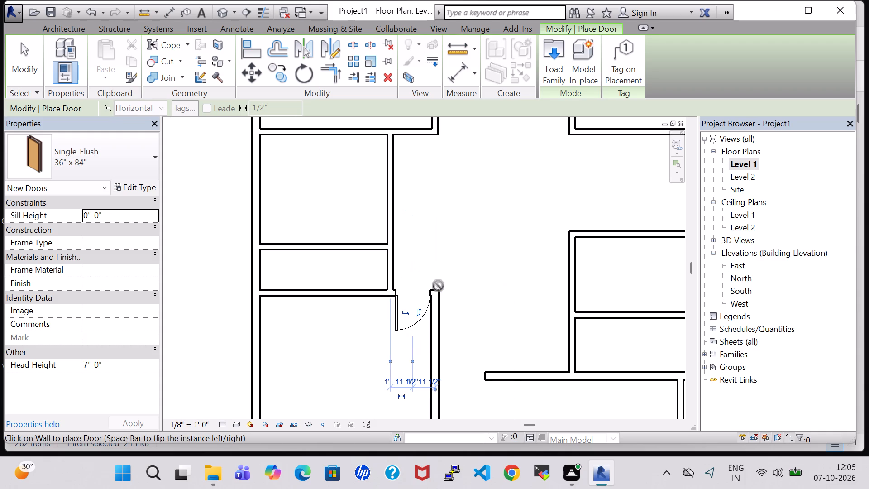
key("space")
key("Escape")
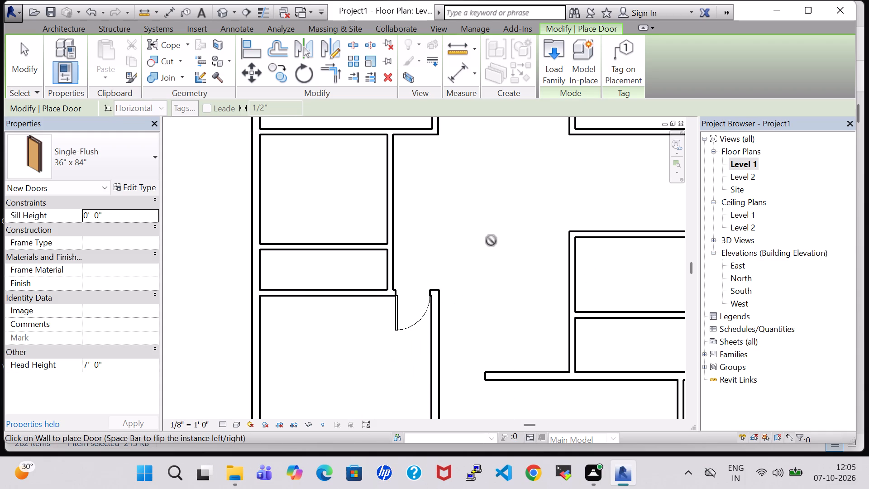
key("Escape")
left_click(420, 296)
key("space")
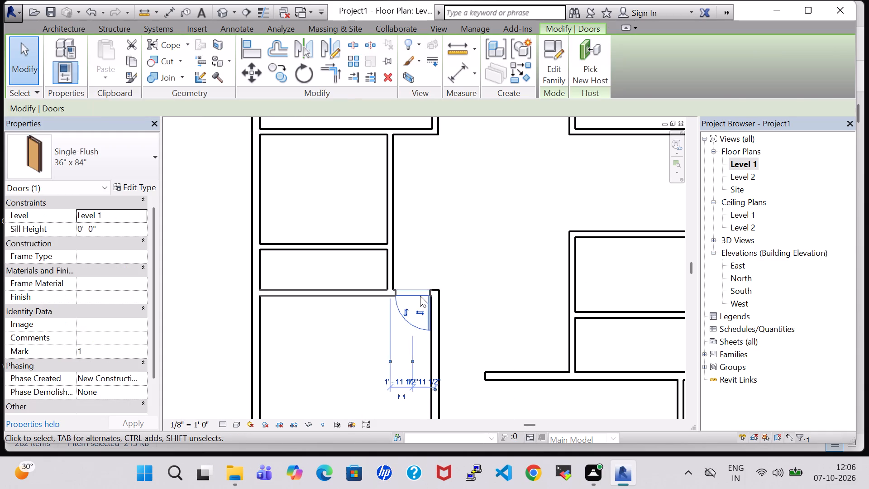
left_click(477, 235)
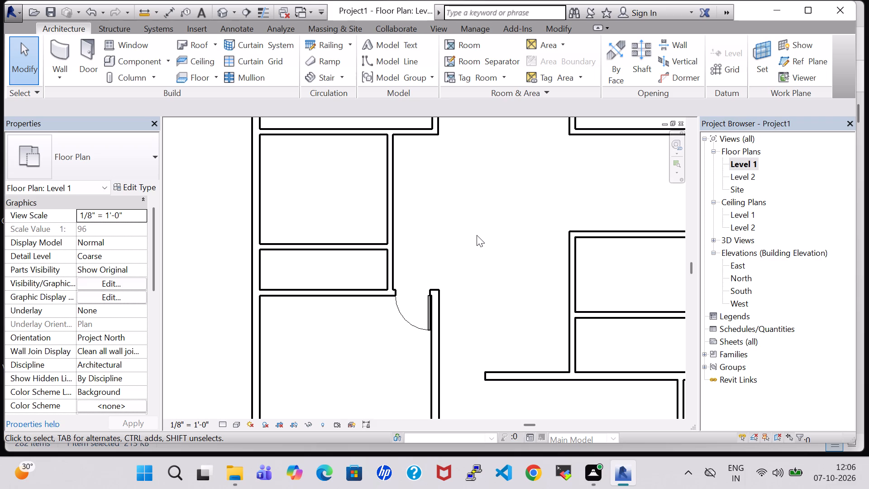
Place a 36" x 84" door near the south end of the southwest room's east wall, opening inward and hinged on the south side.
scroll(477, 235, "down", 2)
left_click(88, 55)
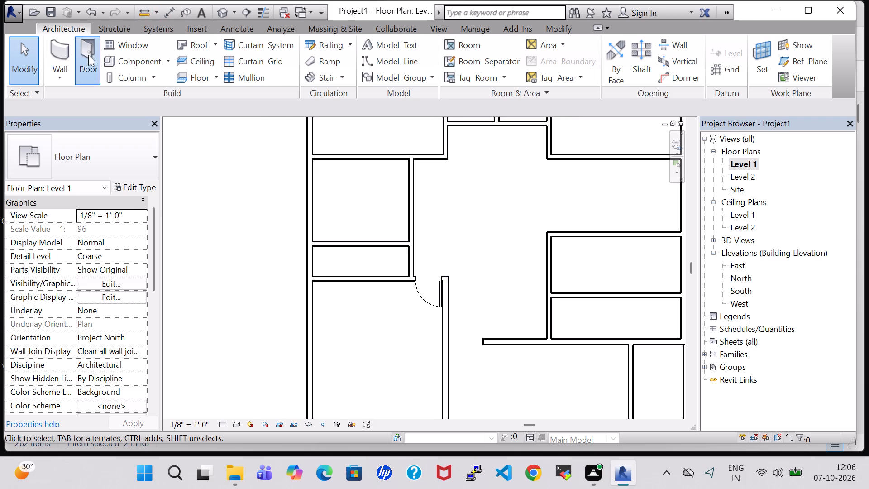
middle_click_drag(492, 288, 494, 182)
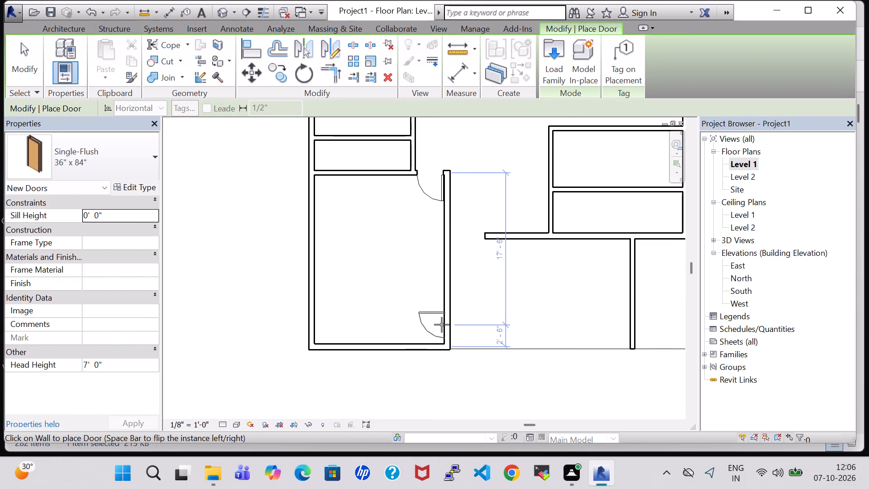
key("space")
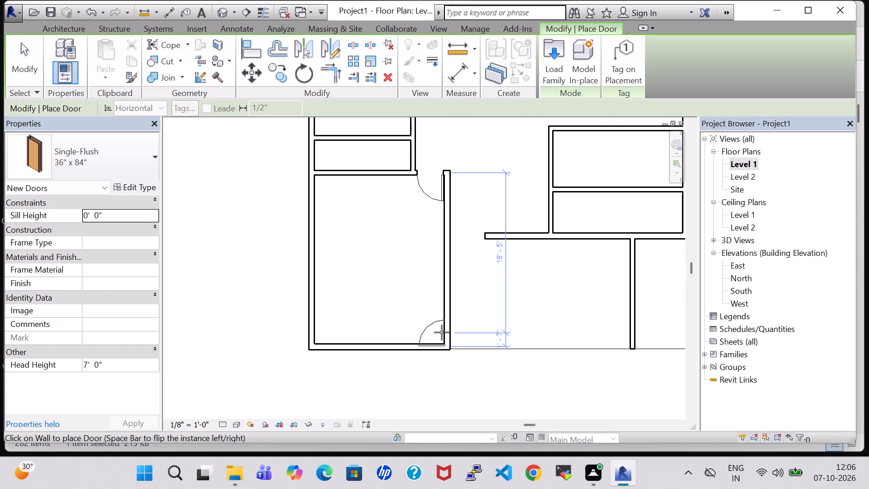
left_click(442, 331)
key("Escape")
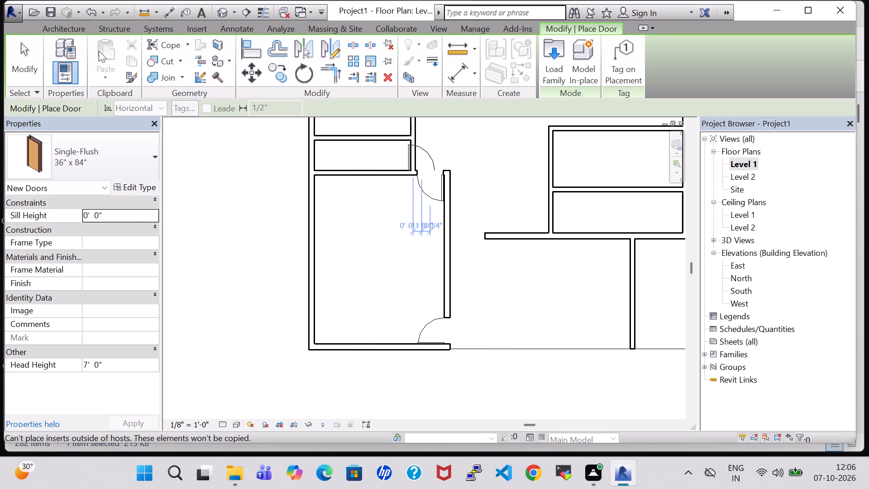
Place a door in the wall between the two small east rooms, about 1'-9" from their west wall, hinged on the west side.
middle_click_drag(595, 304, 503, 326)
middle_click(503, 326)
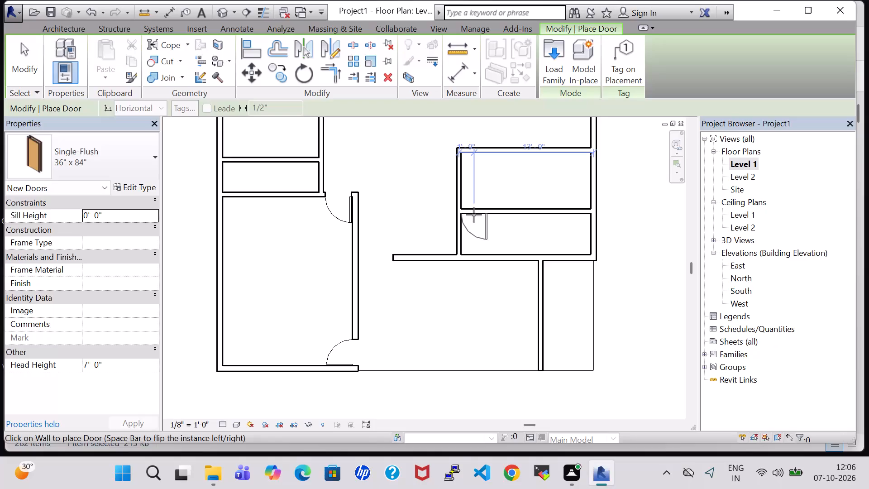
key("space")
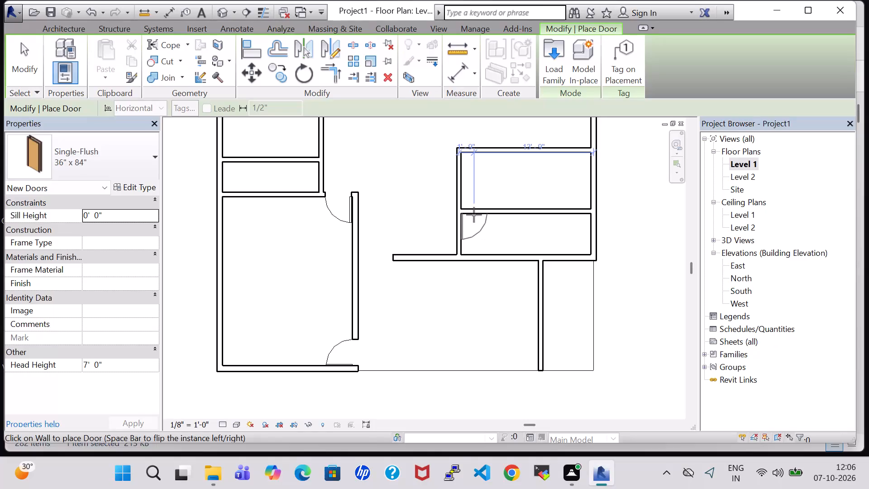
left_click(474, 215)
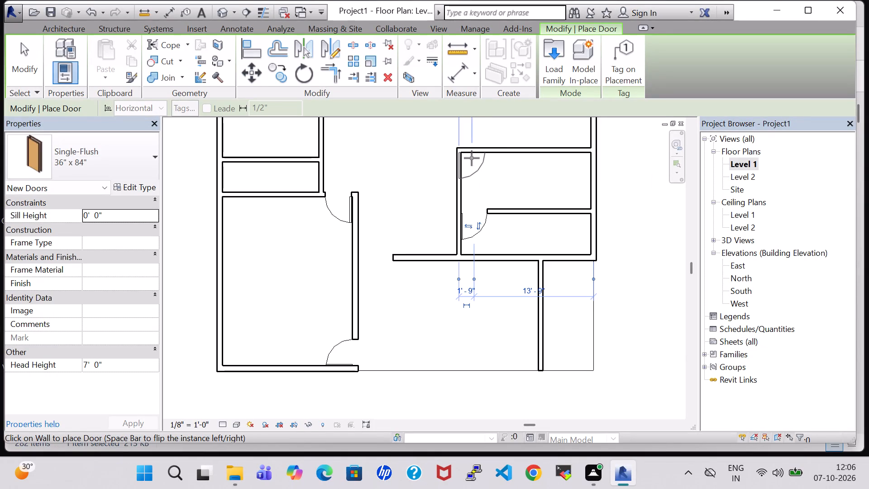
Place a door in the west wall of the northern small east room, opening inward, and nudge it north toward the room's corner.
key("space")
key("space")
key("space")
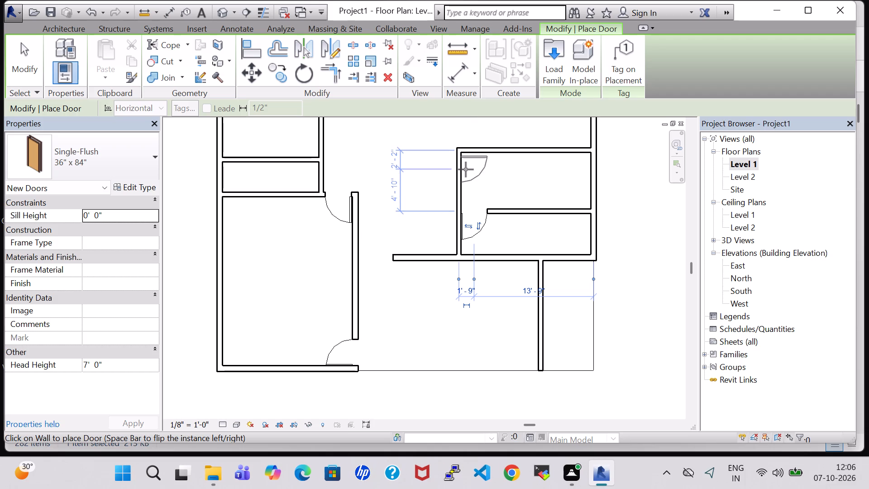
left_click(466, 168)
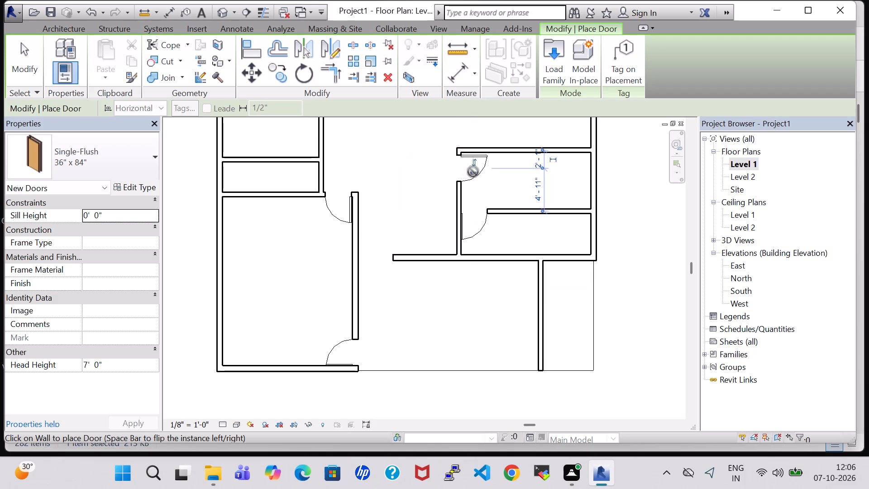
key("Escape")
key("Escape")
left_click(488, 168)
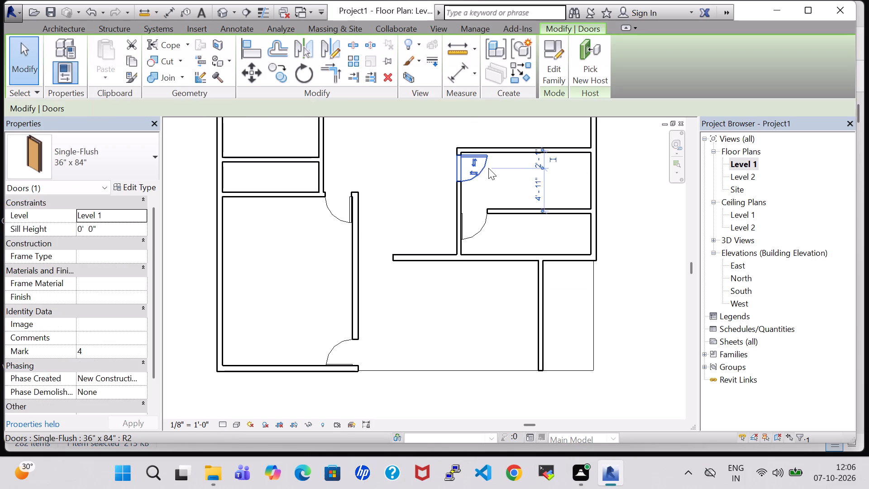
key("Up")
key("Up")
key("Down")
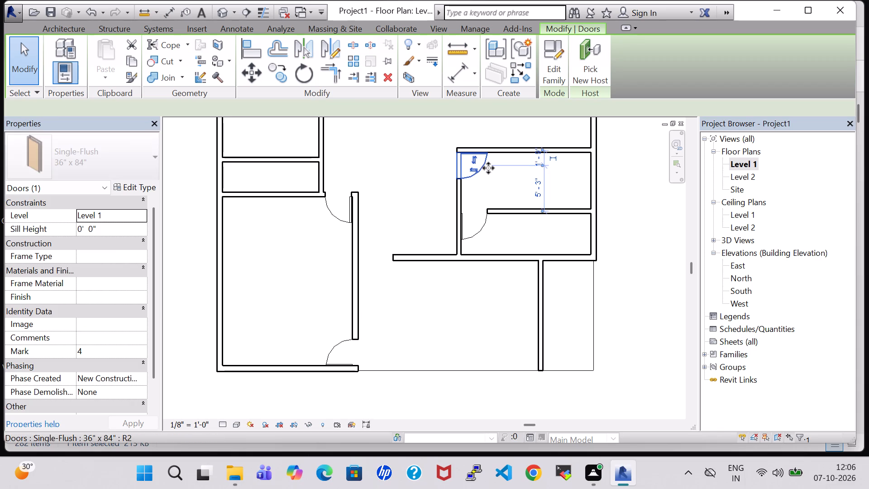
left_click(663, 292)
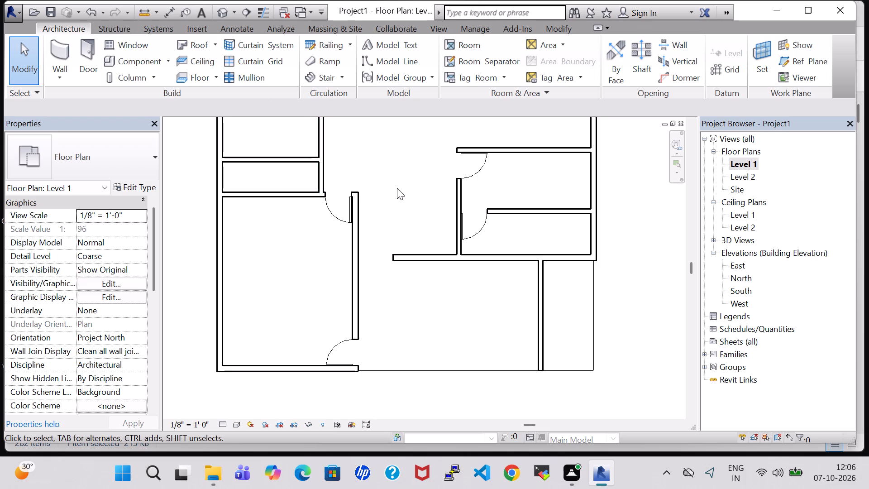
Place a door between the smallest west room and the southwest room, about 1'-8" from the small room's east wall, swinging into the small room.
middle_click_drag(397, 188, 395, 288)
left_click(92, 51)
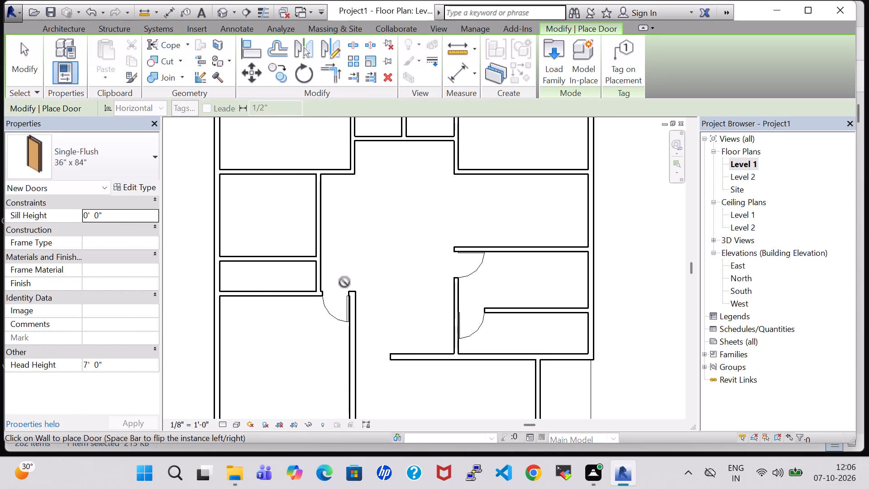
left_click(304, 292)
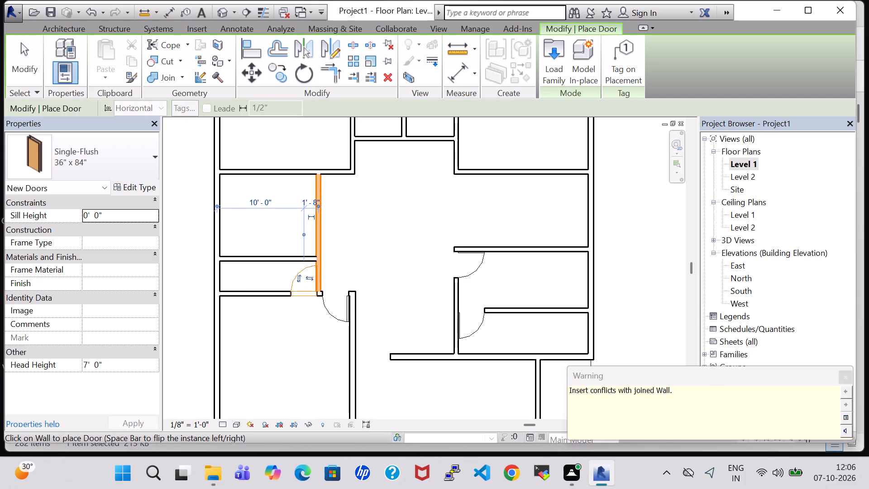
left_click(840, 375)
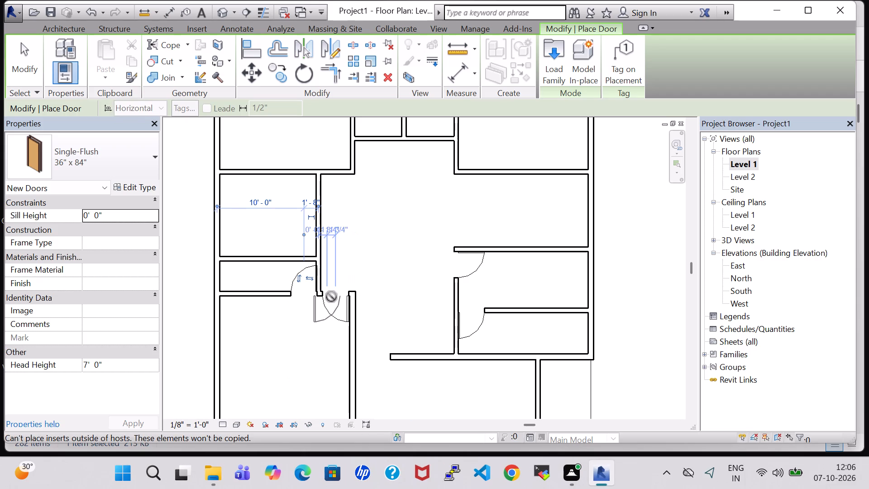
key("Escape")
key("Escape")
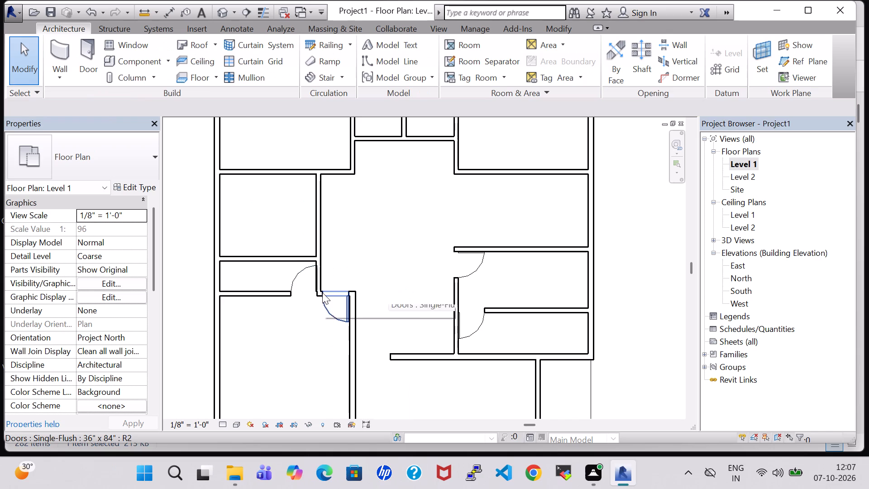
Nudge the southwest room's north wall, along with its two doors, two increments westward.
scroll(374, 259, "up", 6)
key("Escape")
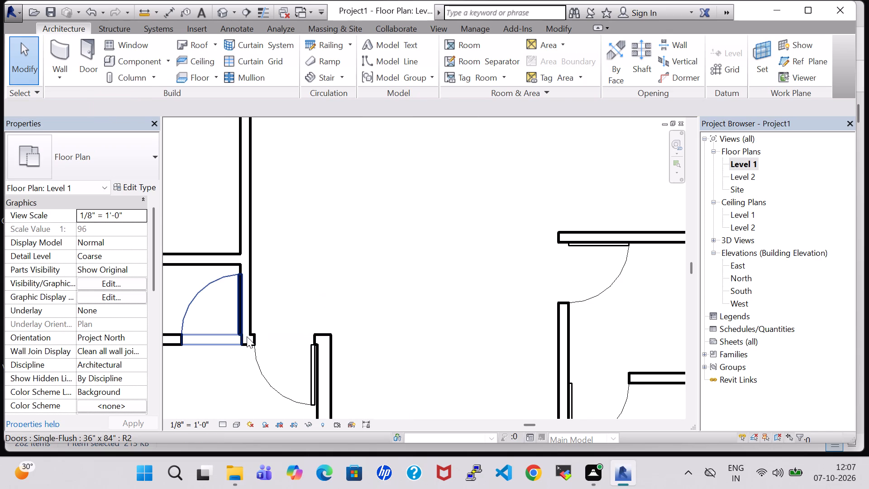
left_click(247, 336)
left_click(329, 296)
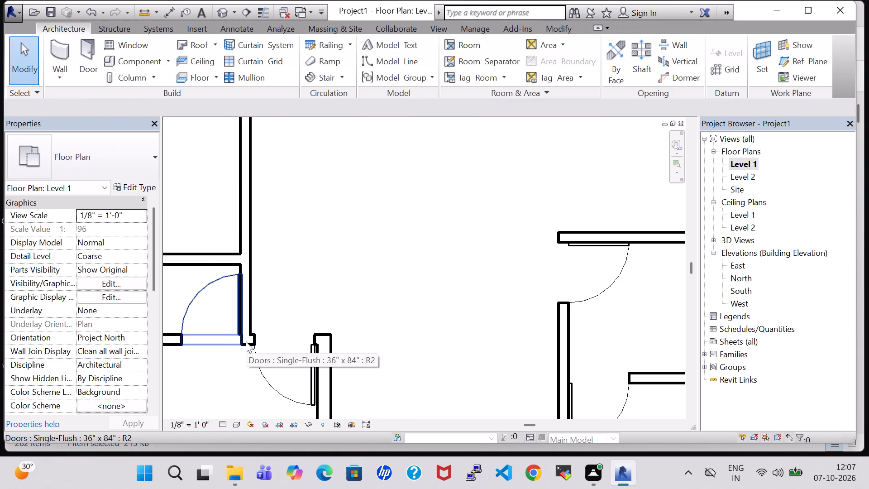
scroll(247, 341, "up", 4)
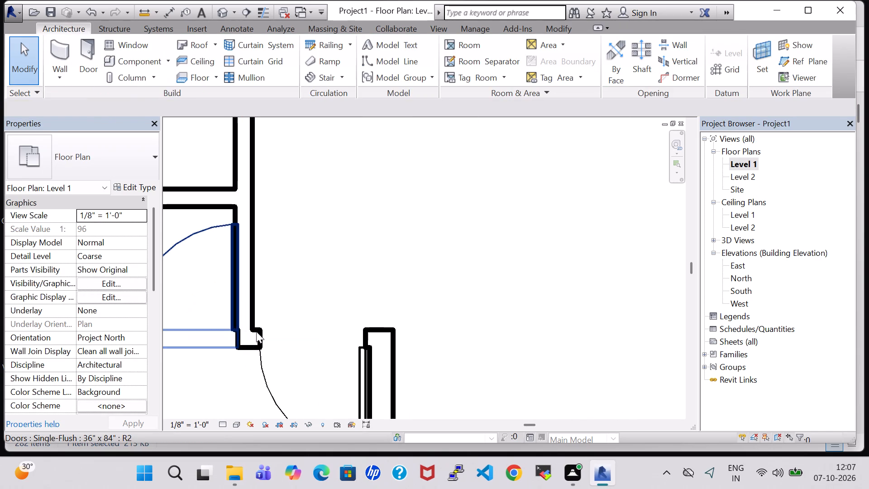
left_click(252, 333)
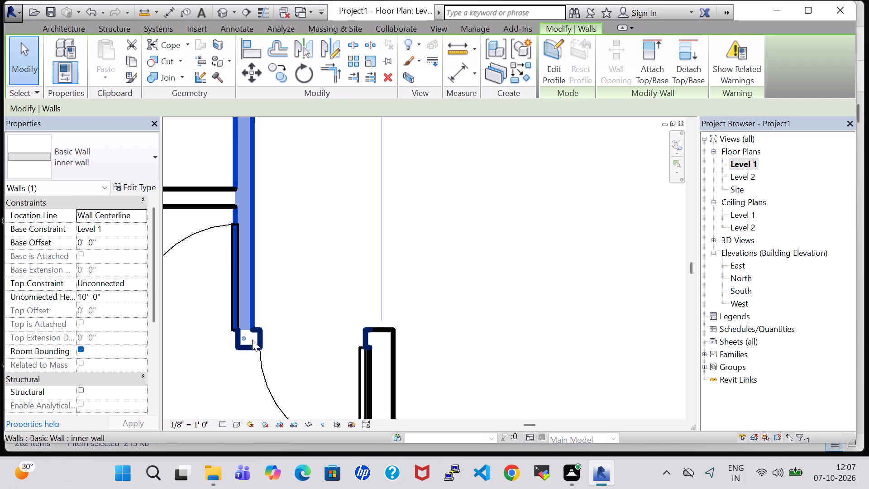
left_click(252, 340)
key("Left")
key("Left")
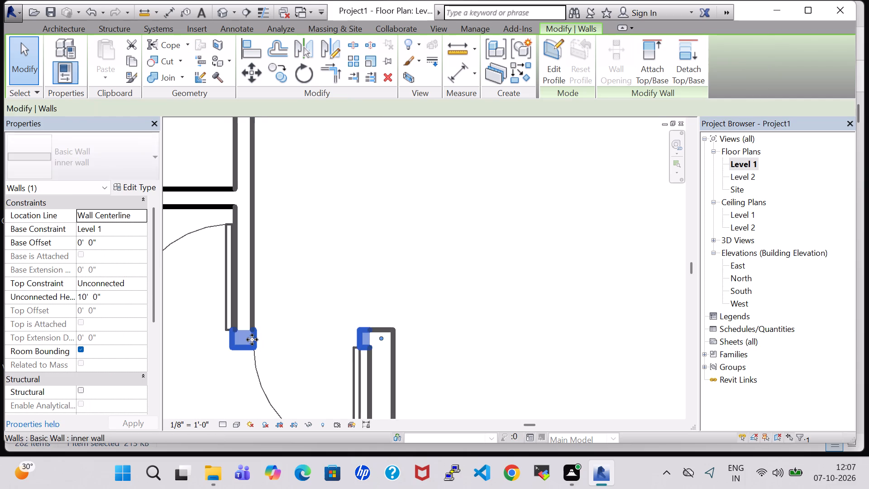
left_click(482, 309)
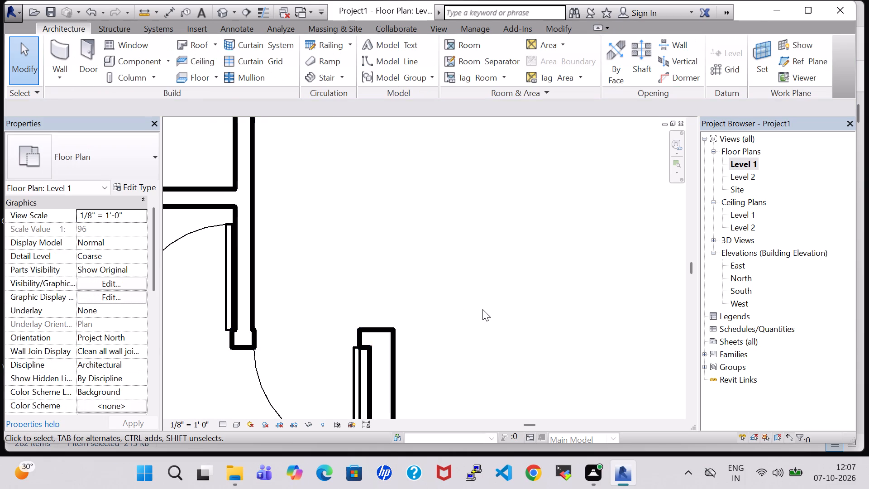
Nudge the door at the northeast corner of the southwest room two increments eastward, closer to the east wall.
scroll(482, 309, "down", 6)
left_click(424, 345)
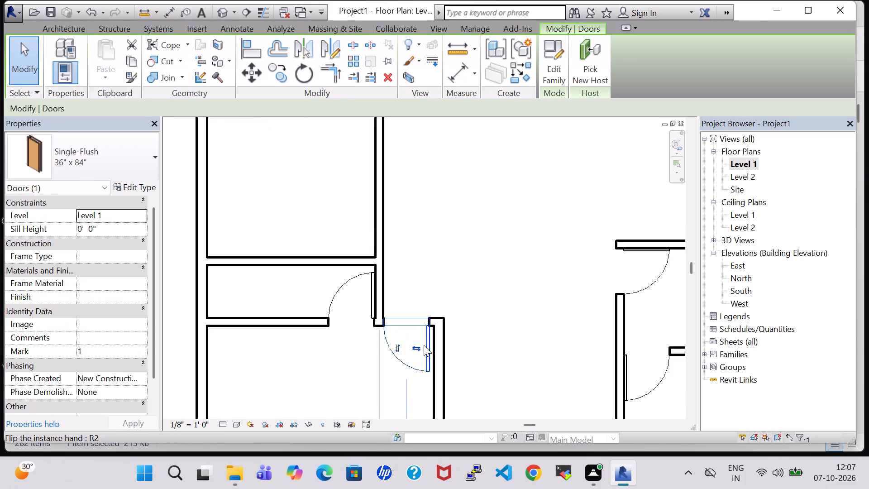
key("Right")
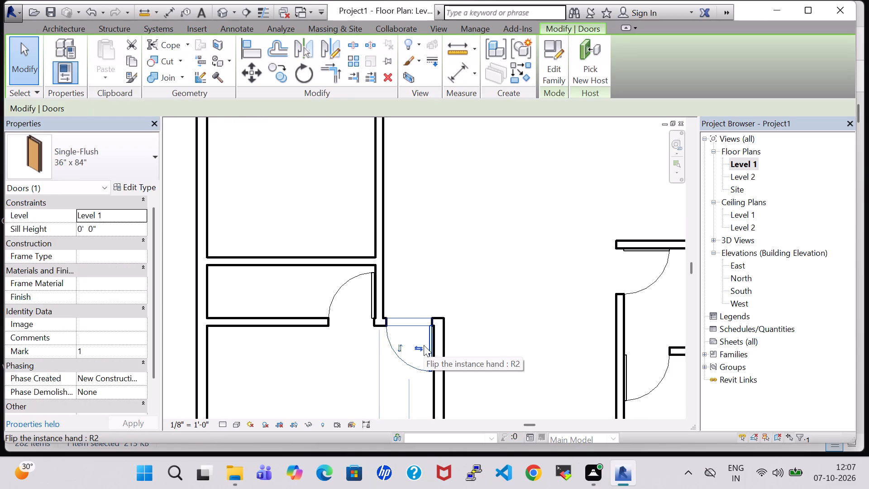
key("Right")
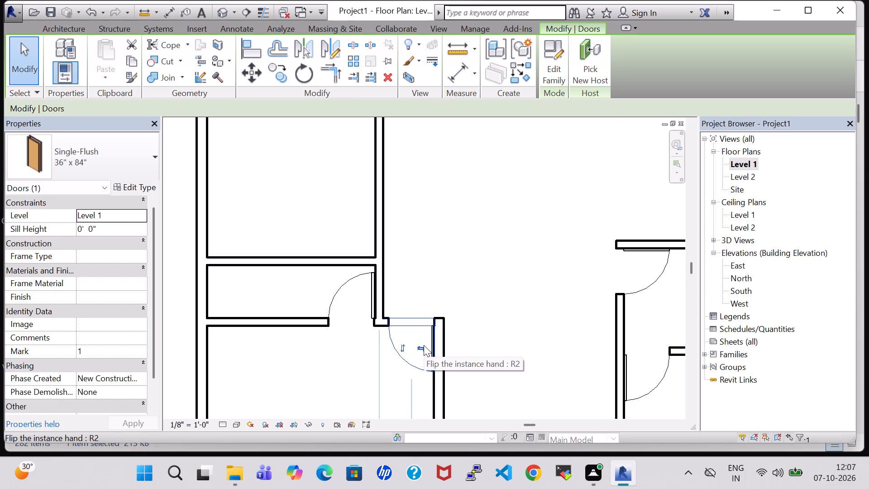
left_click(473, 235)
scroll(471, 247, "down", 4)
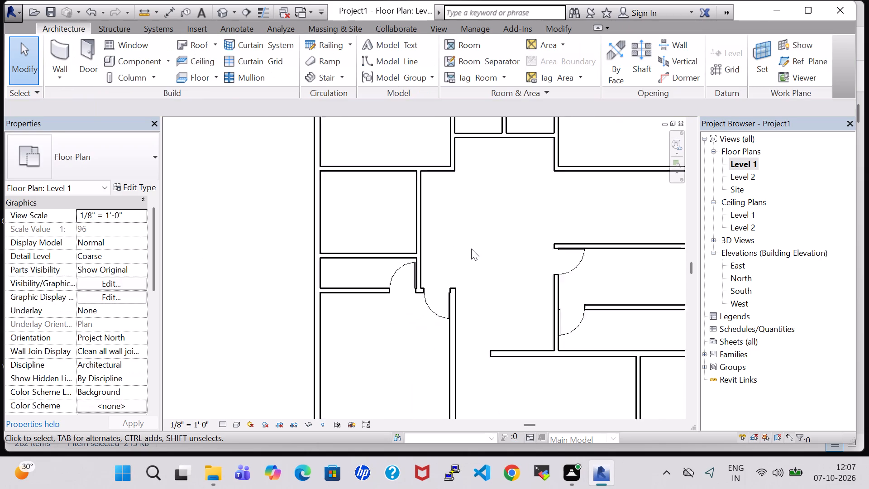
Place a 36" x 84" Single-Flush door in the middle west room's east wall, near its north corner, swinging inward.
scroll(471, 249, "down", 1)
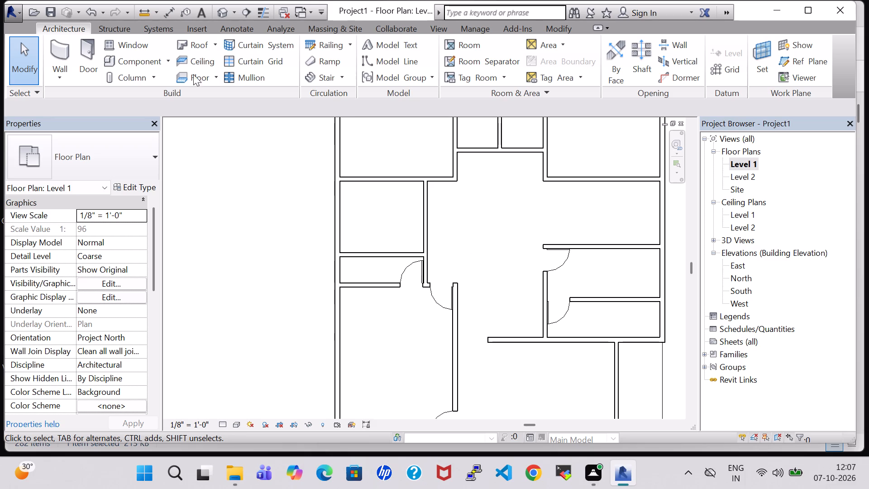
left_click(98, 37)
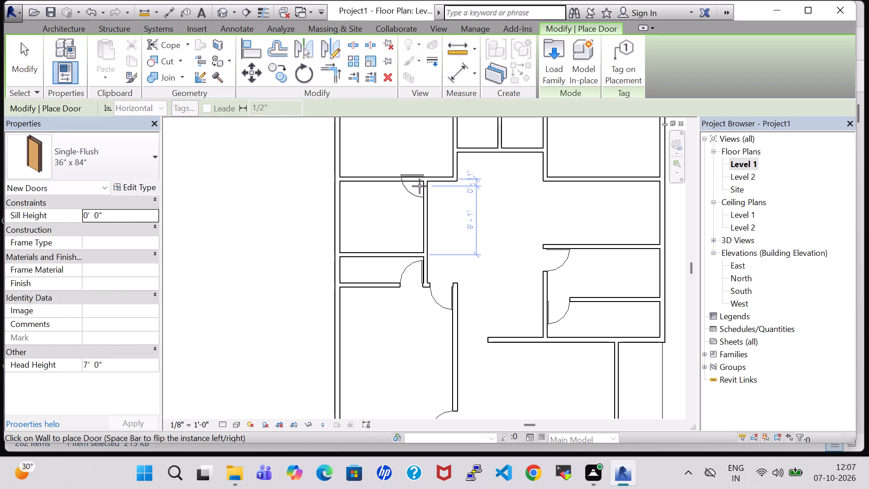
left_click(420, 193)
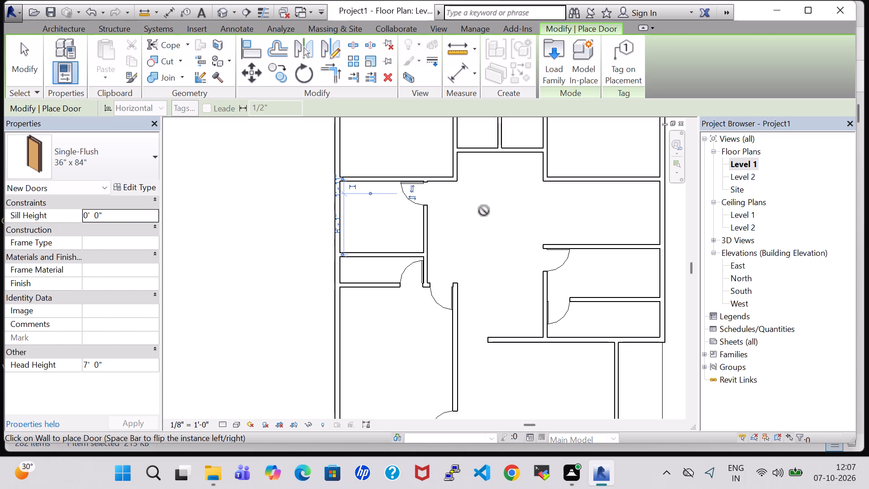
key("Escape")
Place a door from the hall into the northwest room, at the south end of its east wall, swinging inward with its hinge to the south.
middle_click_drag(484, 211, 452, 256)
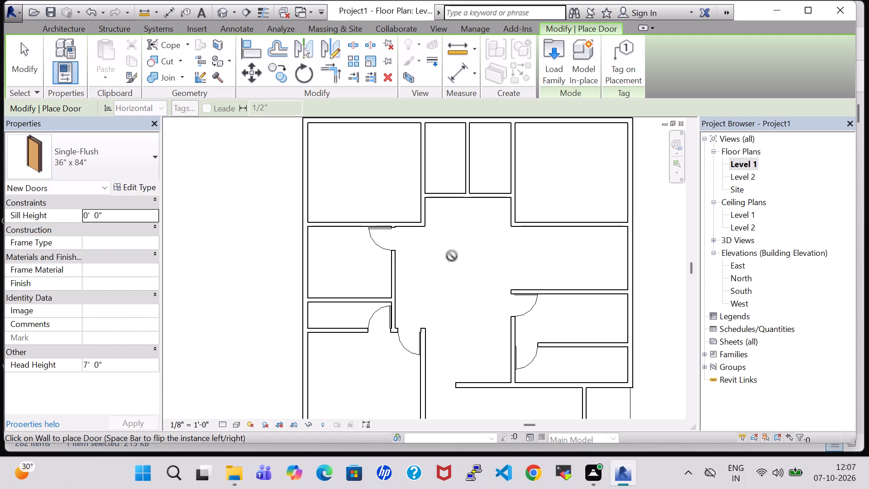
key("space")
left_click(418, 215)
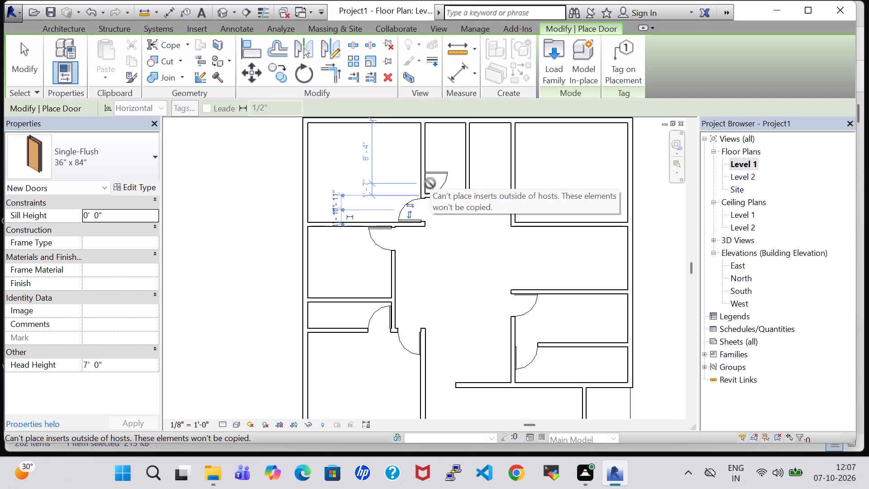
Place a door between the northwest room and the adjoining narrow room, about 1'-7" from the south wall, swinging into the narrow room.
key("space")
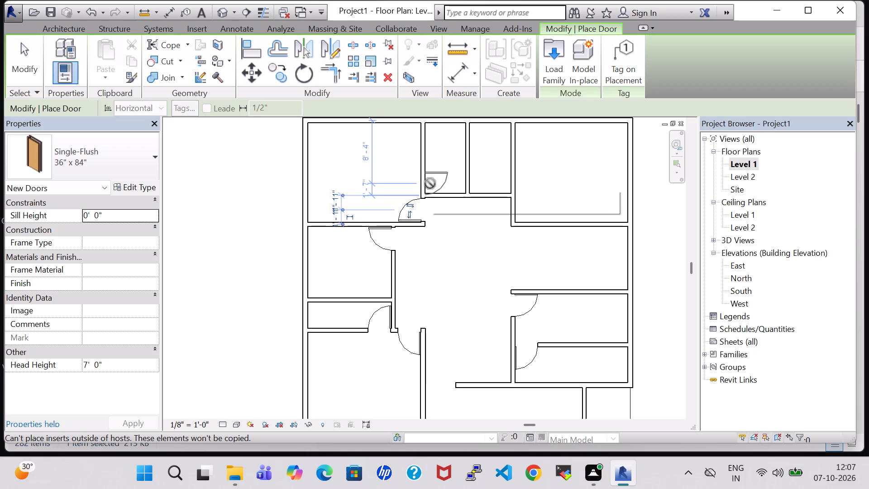
left_click(430, 183)
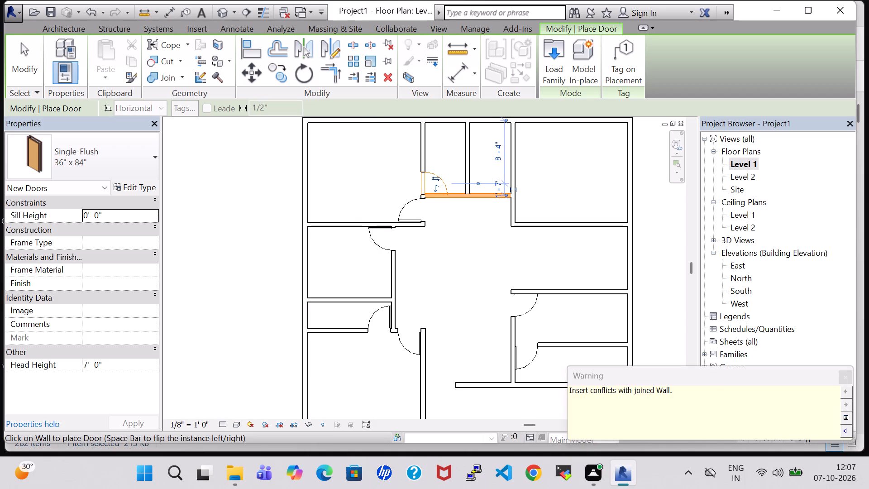
left_click(846, 376)
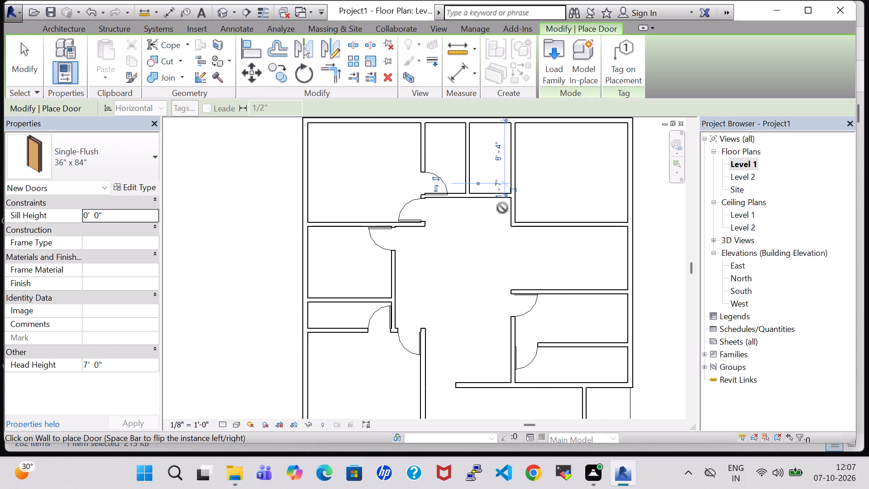
Place a door in the south wall of the eastern narrow north room, about 1'-7" from its west wall, swinging inward.
key("space")
left_click(480, 192)
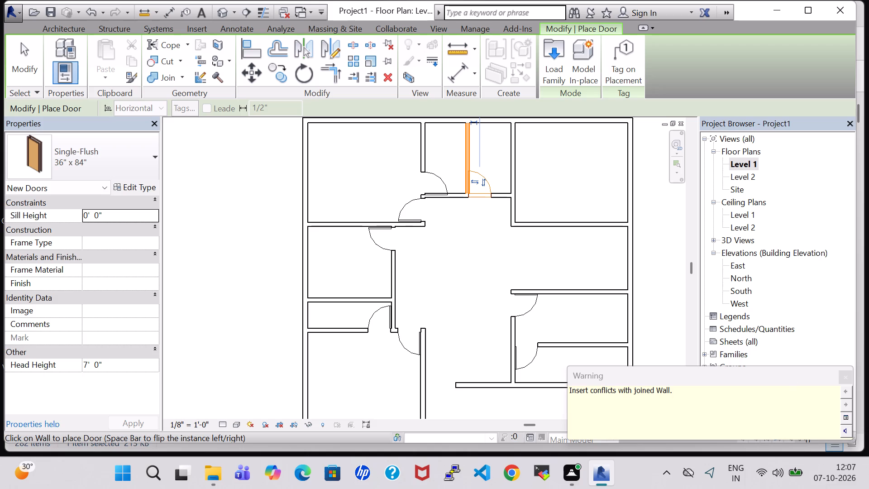
left_click(841, 384)
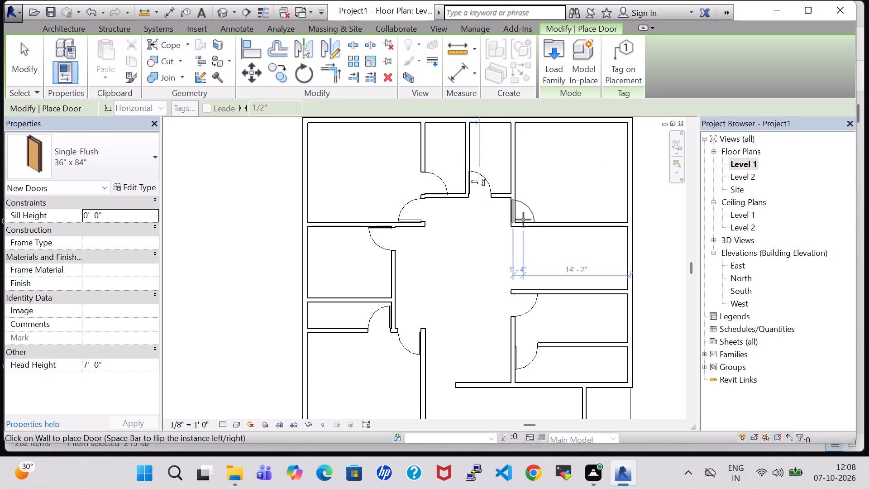
Place a door from the hall into the northeast room, at the south end of its west wall, swinging inward with its hinge to the south.
key("space")
key("space")
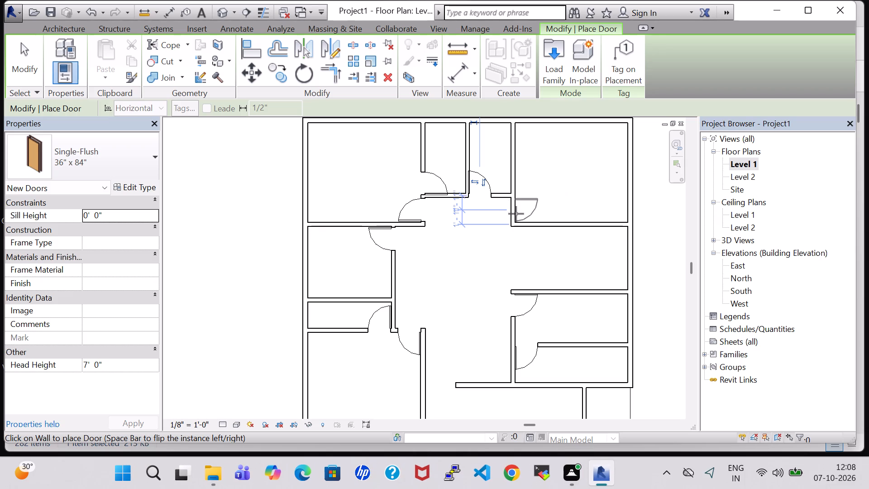
key("space")
left_click(516, 214)
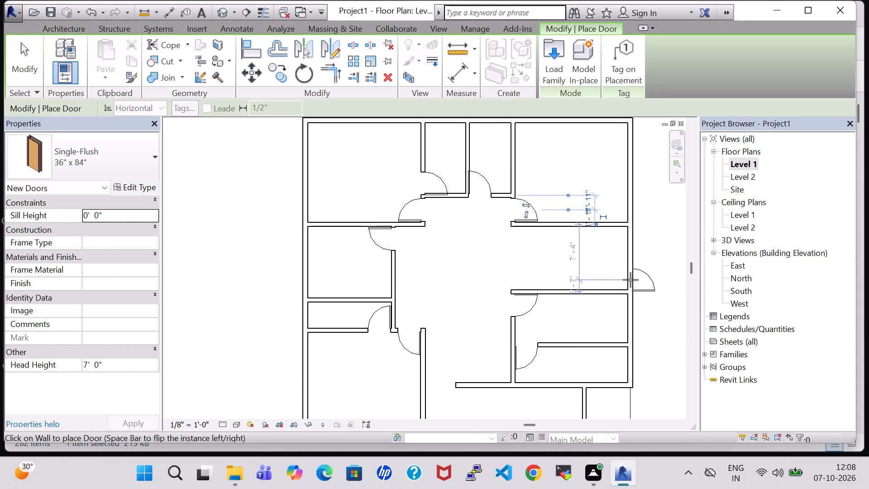
Place an inward-swinging door in the exterior east wall of the open area, about 1'-10" from the partition to its south.
key("space")
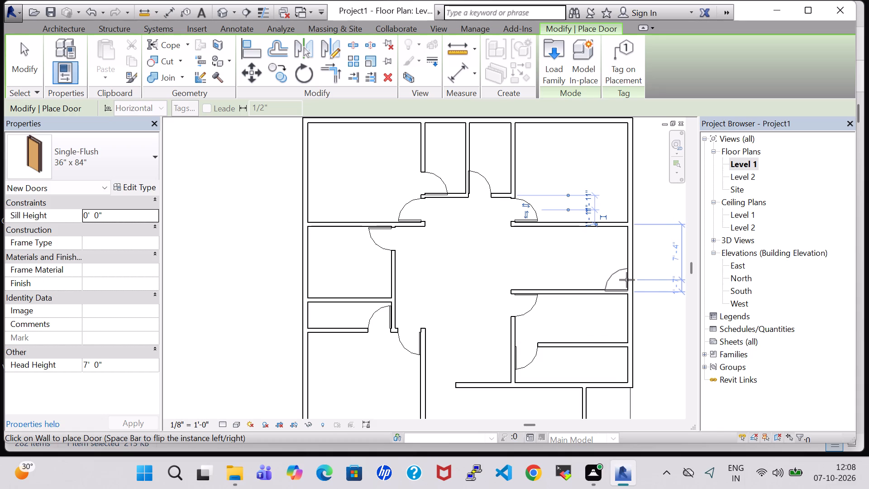
left_click(627, 278)
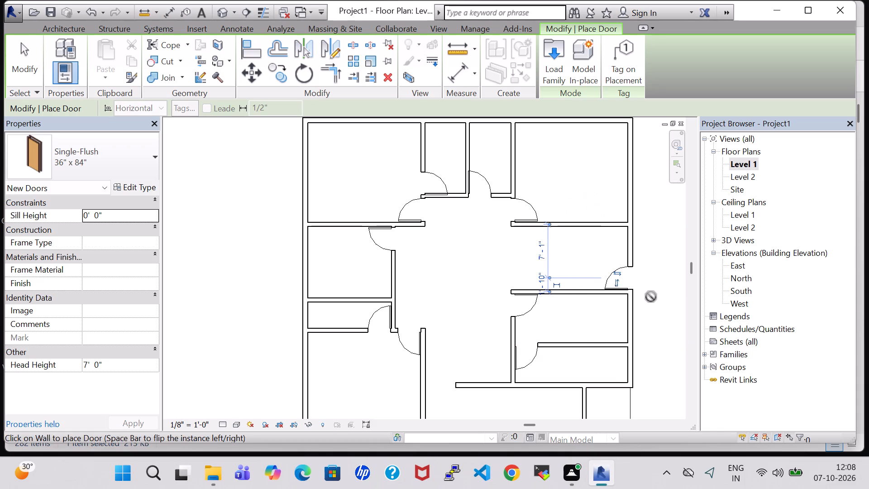
key("Escape")
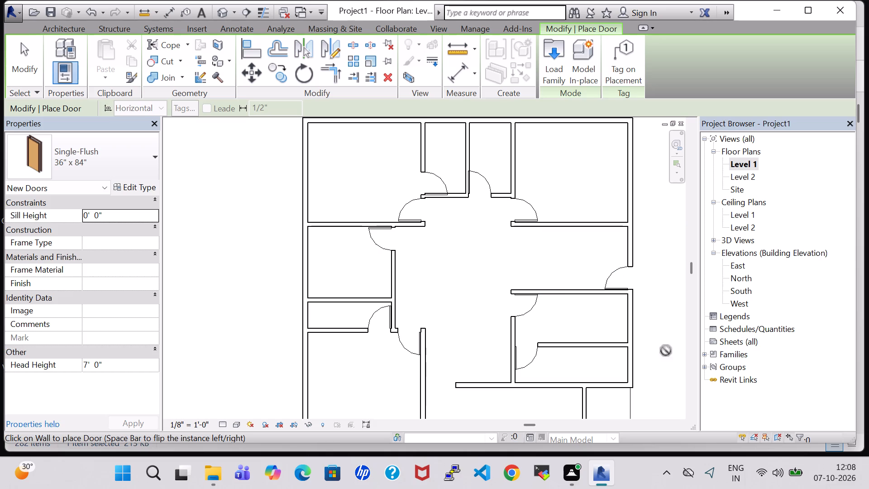
key("Escape")
Duplicate the type of the western narrow north room's door as "door 2" with a width of 2'-0".
scroll(525, 249, "down", 1)
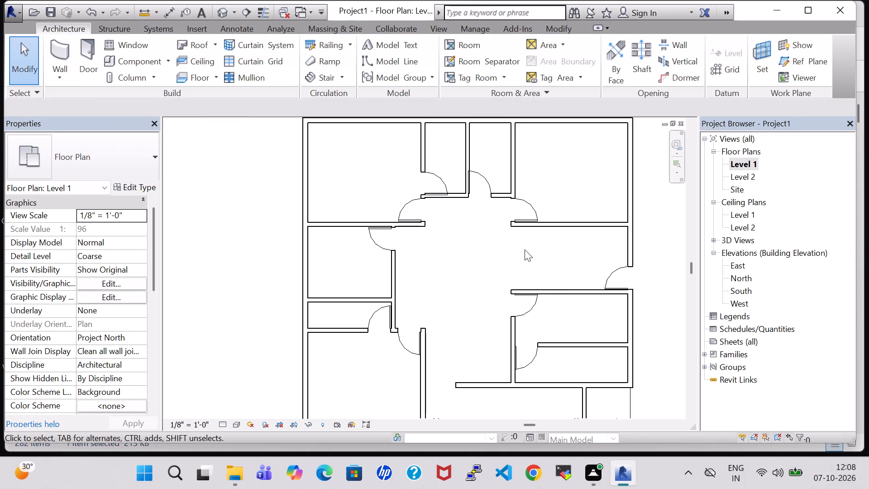
scroll(445, 294, "down", 1)
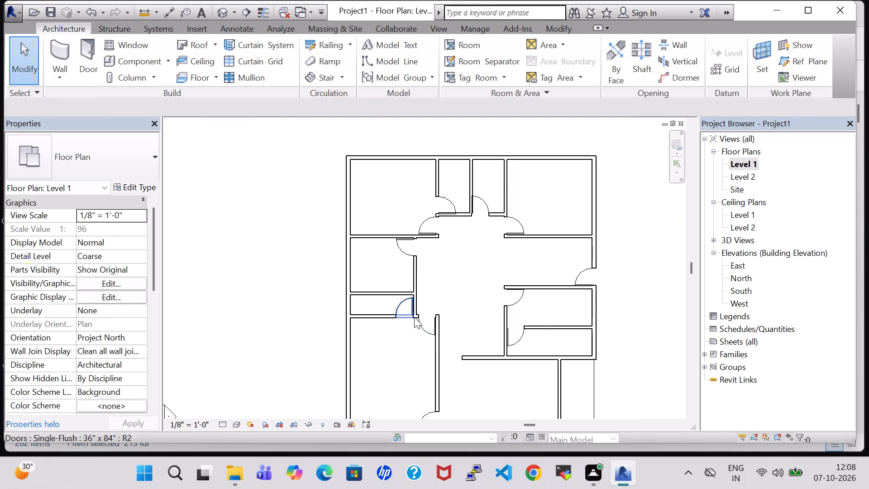
left_click(448, 202)
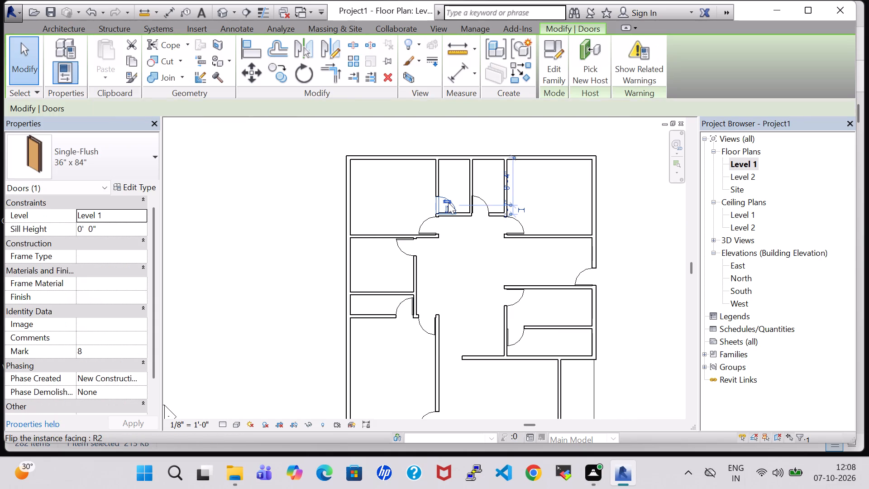
left_click(137, 185)
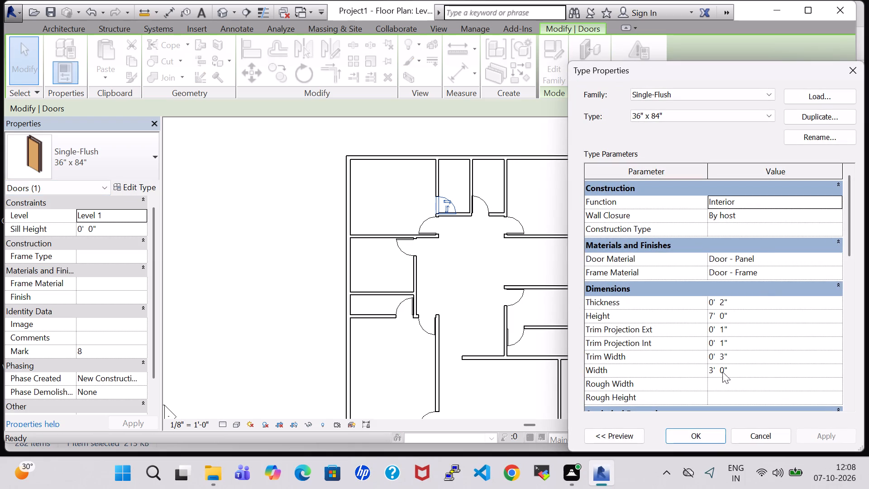
scroll(739, 281, "down", 1)
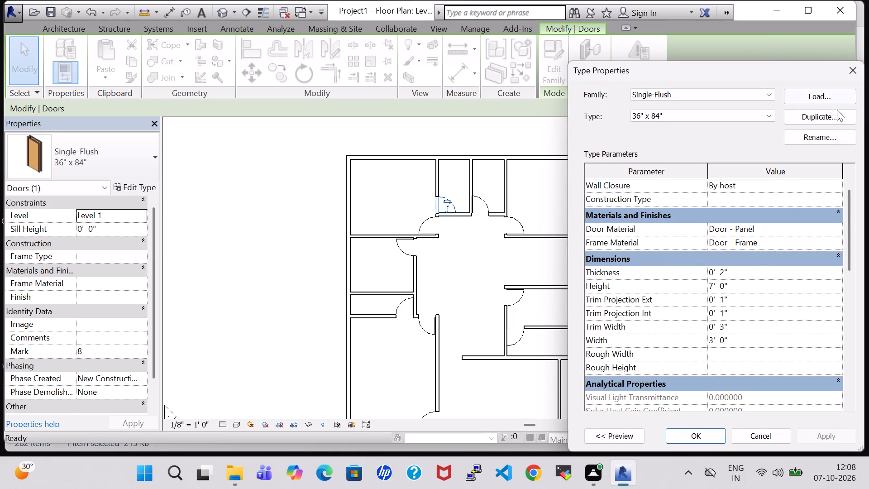
left_click(837, 114)
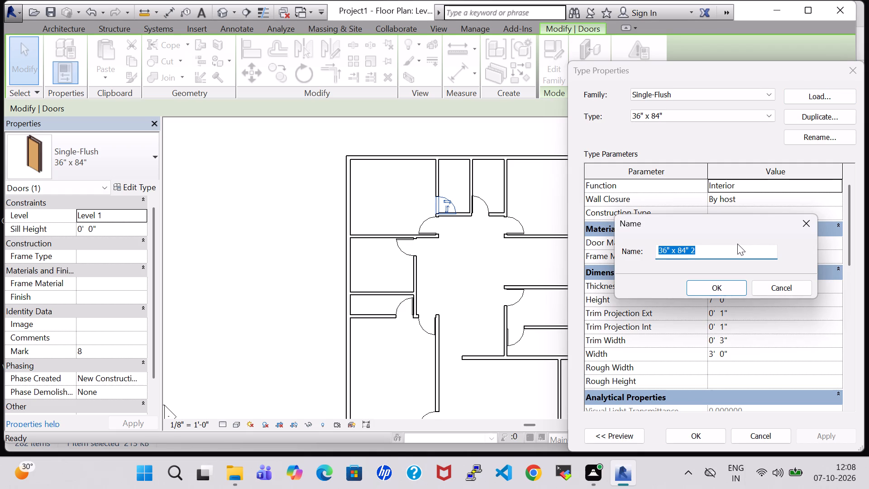
key("BackSpace")
type("door 2")
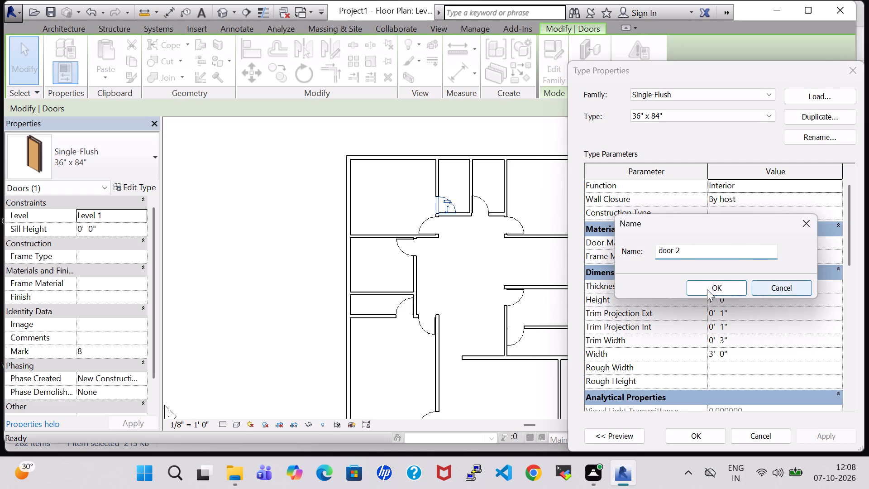
left_click(707, 289)
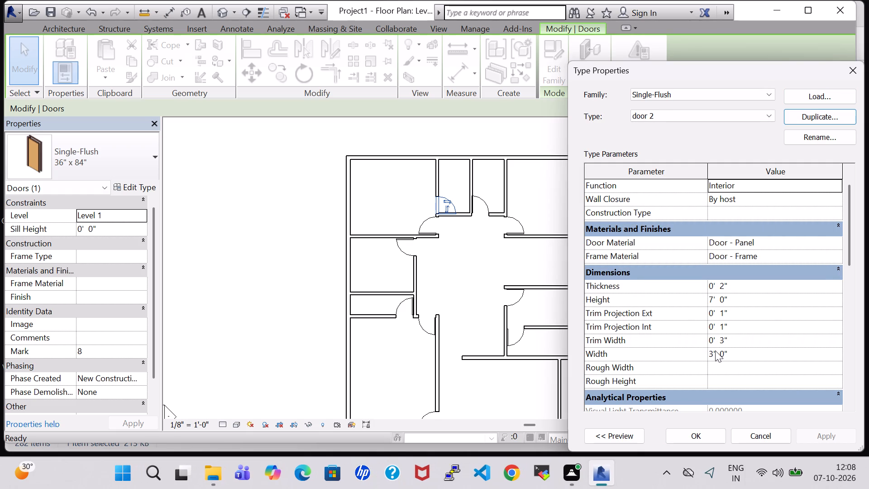
left_click(715, 350)
key("BackSpace")
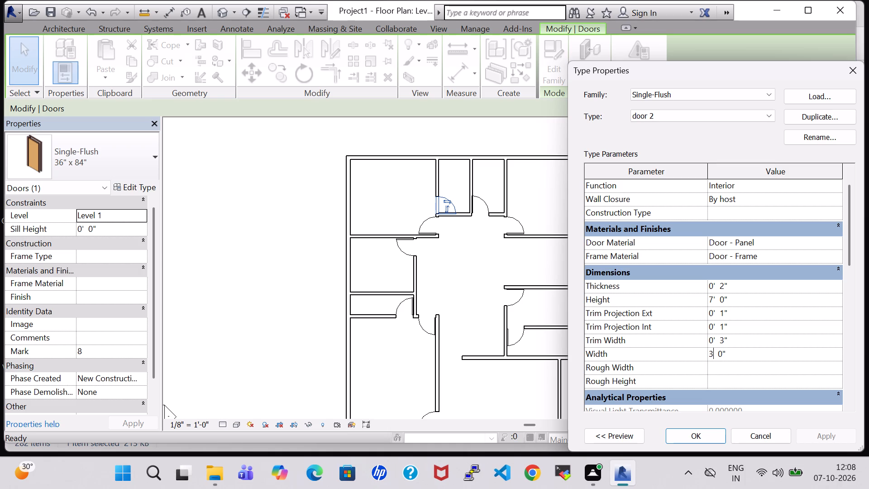
key("BackSpace")
key("2")
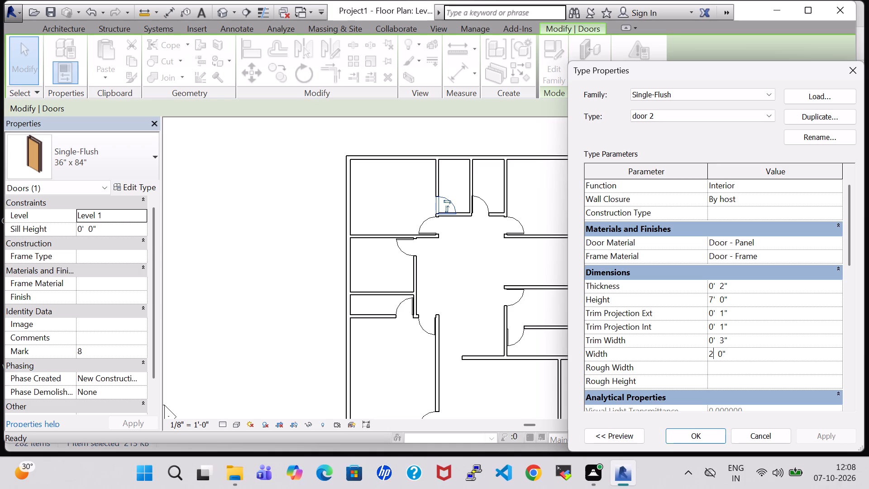
left_click(700, 439)
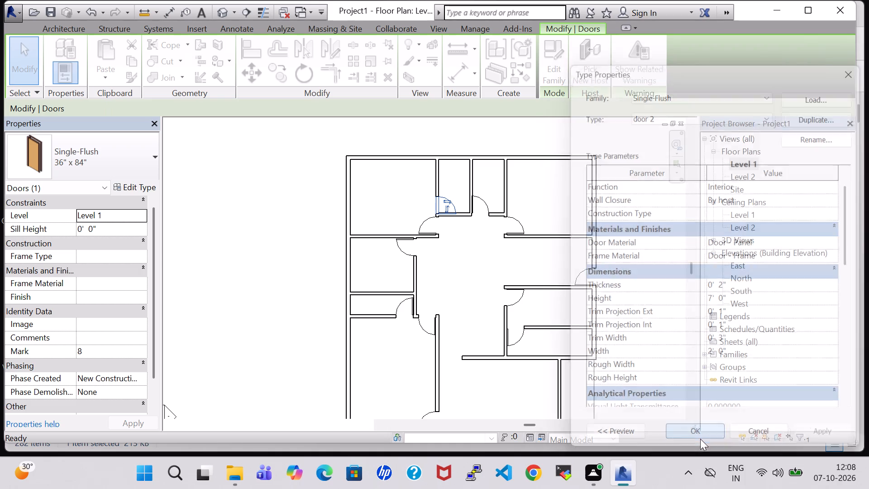
left_click(264, 224)
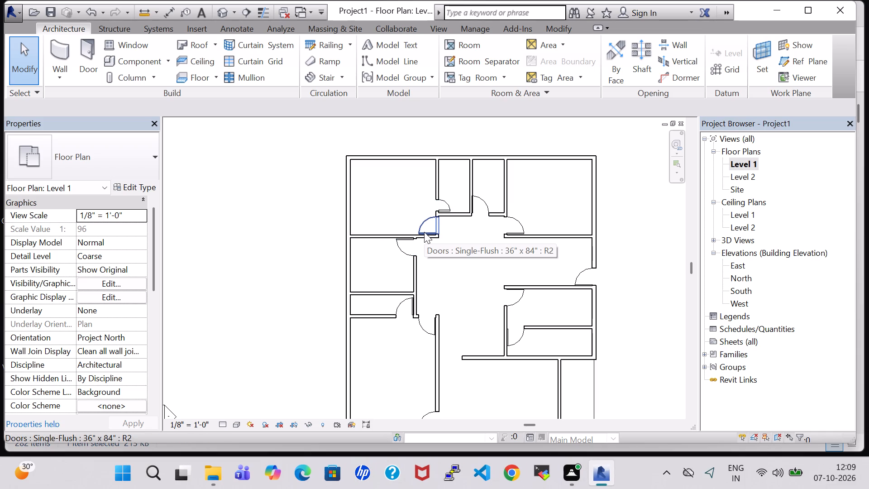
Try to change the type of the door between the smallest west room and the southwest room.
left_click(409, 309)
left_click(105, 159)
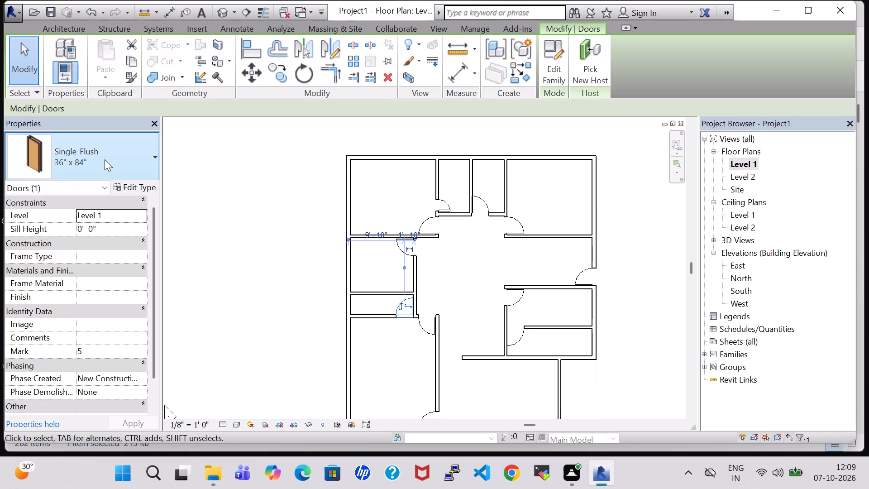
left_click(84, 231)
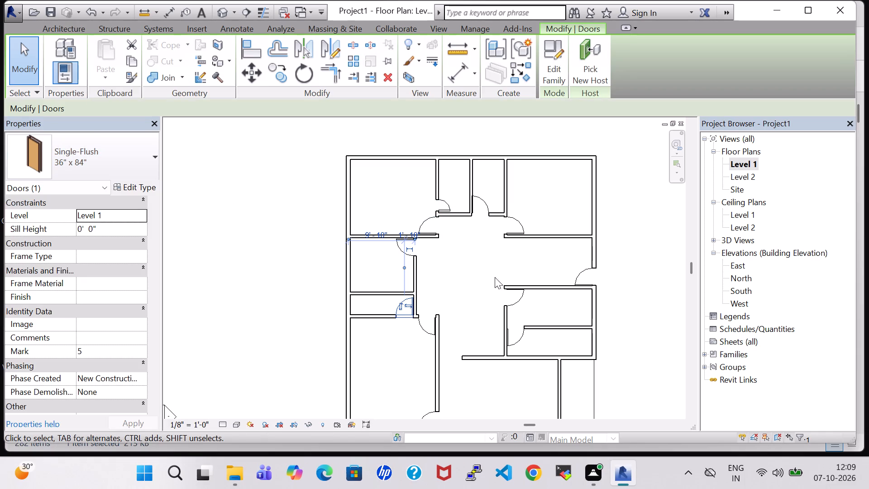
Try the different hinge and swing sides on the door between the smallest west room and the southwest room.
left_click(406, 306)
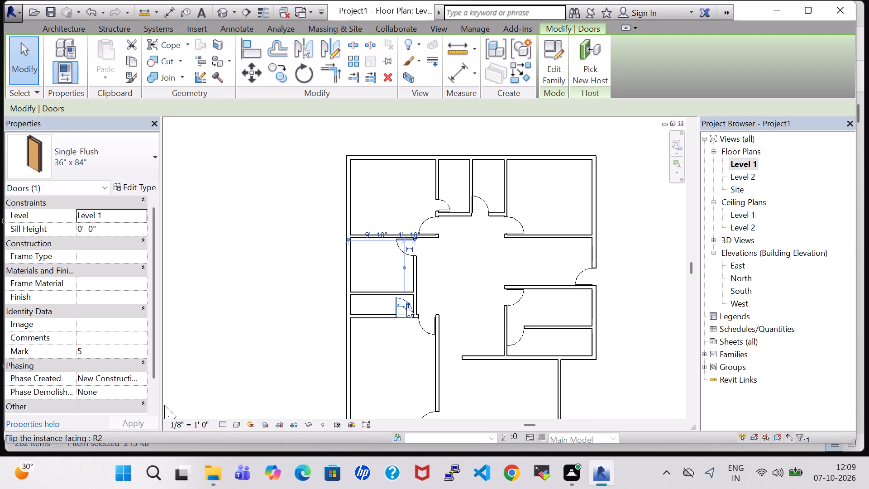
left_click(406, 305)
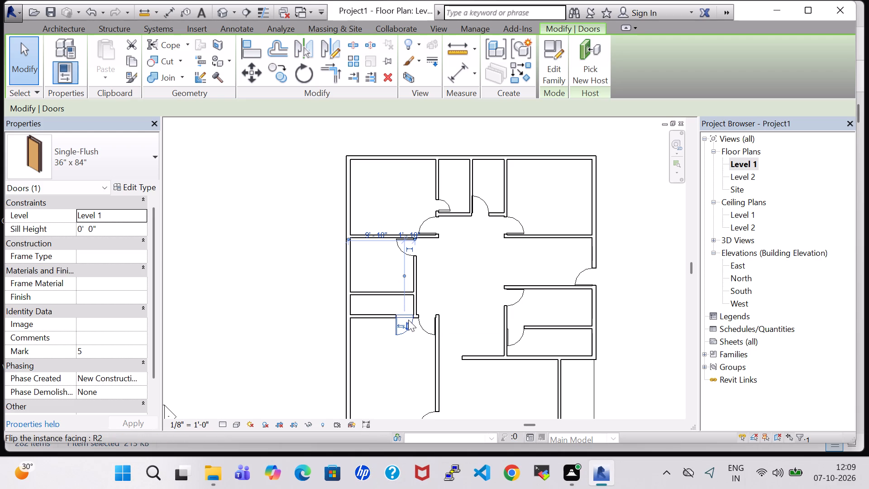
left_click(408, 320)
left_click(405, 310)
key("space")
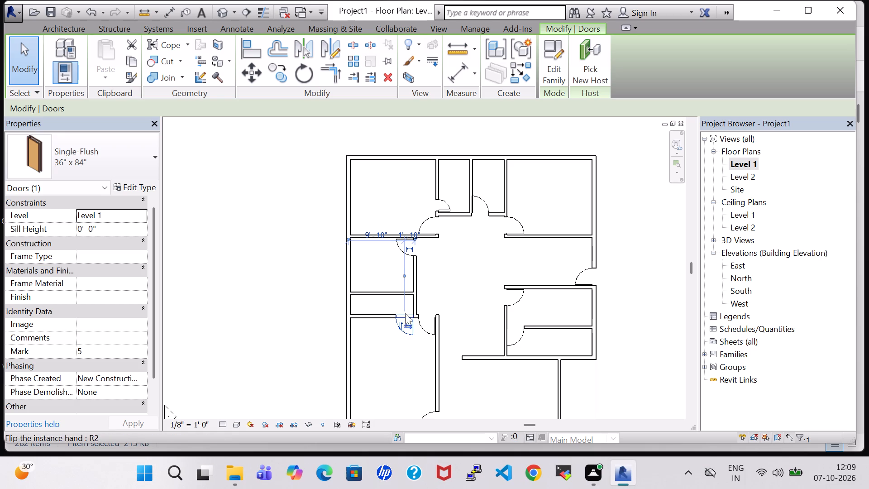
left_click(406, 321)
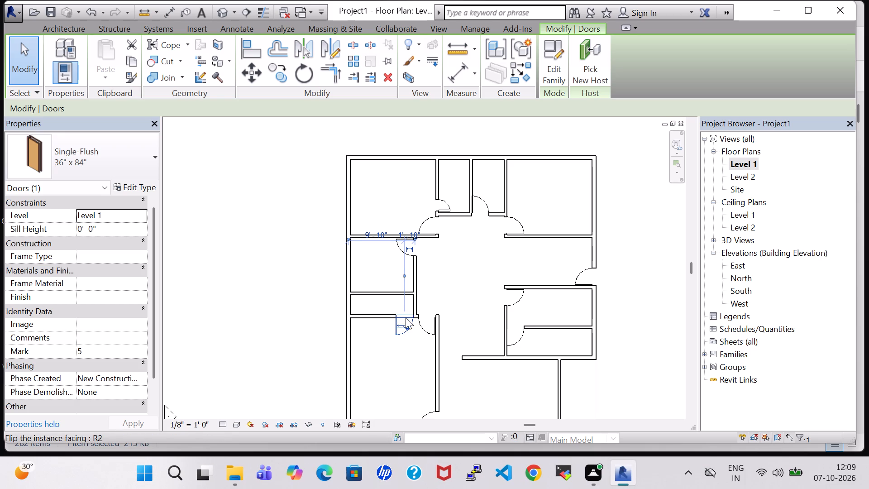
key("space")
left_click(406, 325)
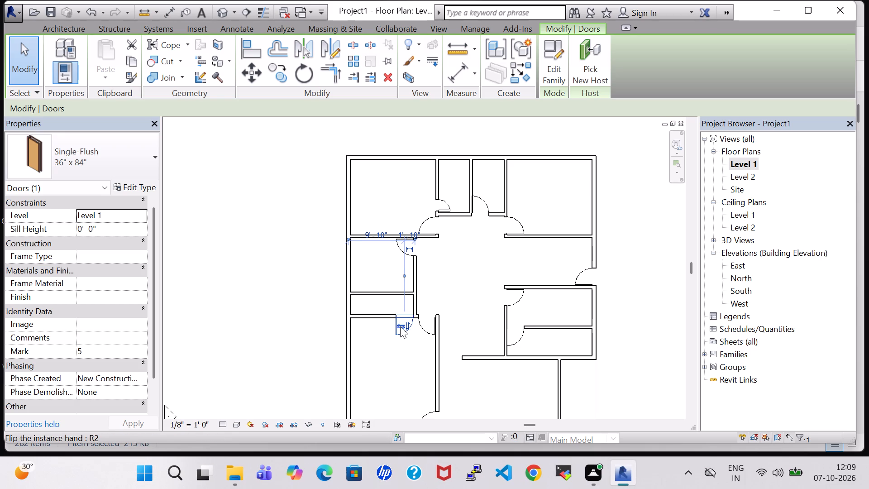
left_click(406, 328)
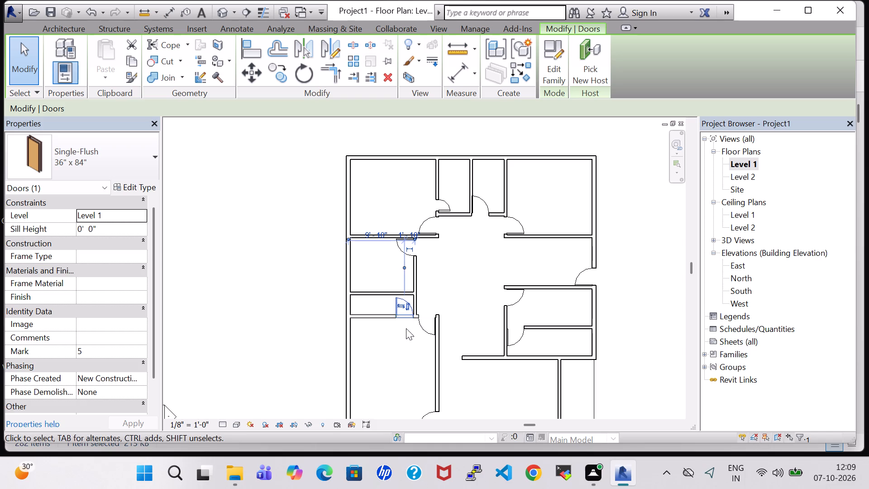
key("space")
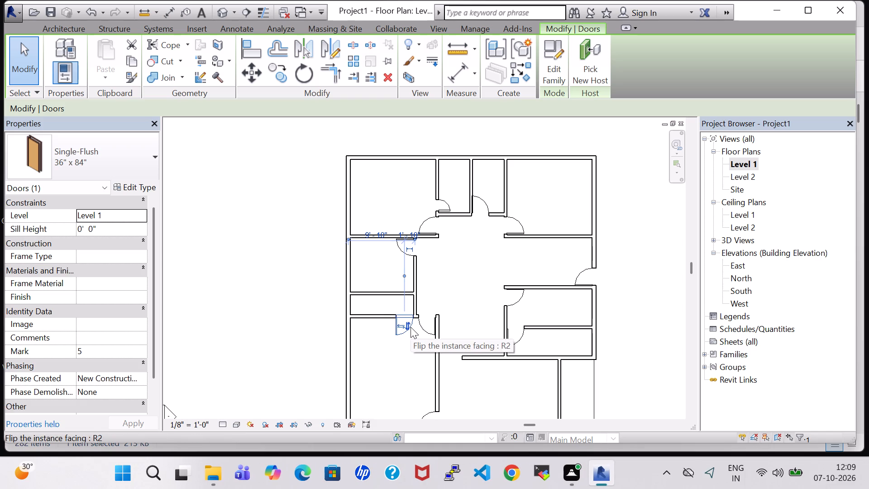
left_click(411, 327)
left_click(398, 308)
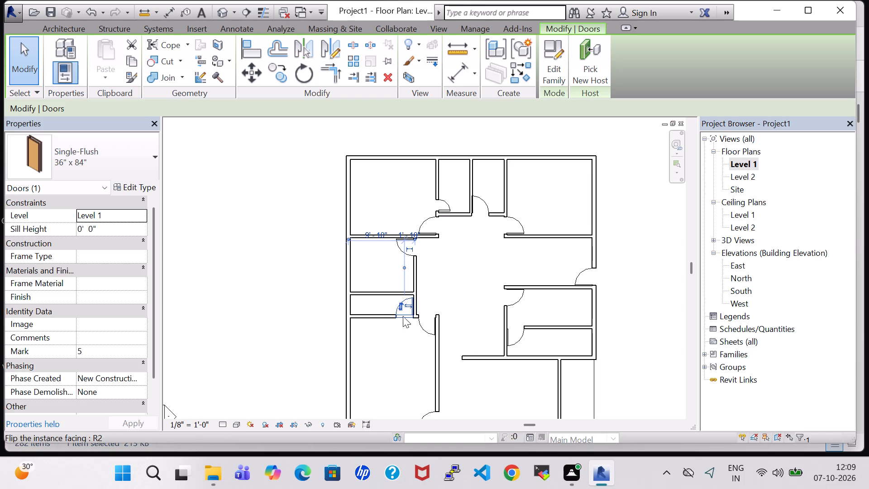
Change the door between the smallest west room and the southwest room to type "door 2" and nudge it about 6" east.
left_click(310, 305)
left_click(411, 313)
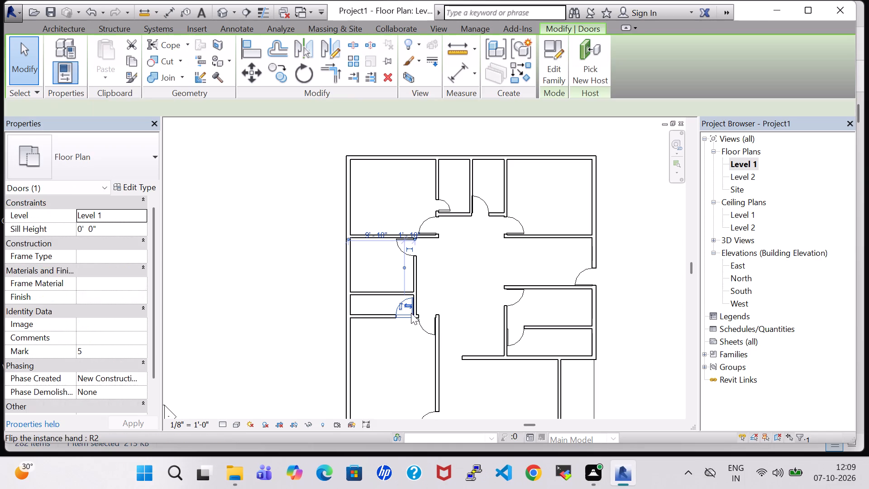
left_click(99, 140)
left_click(86, 221)
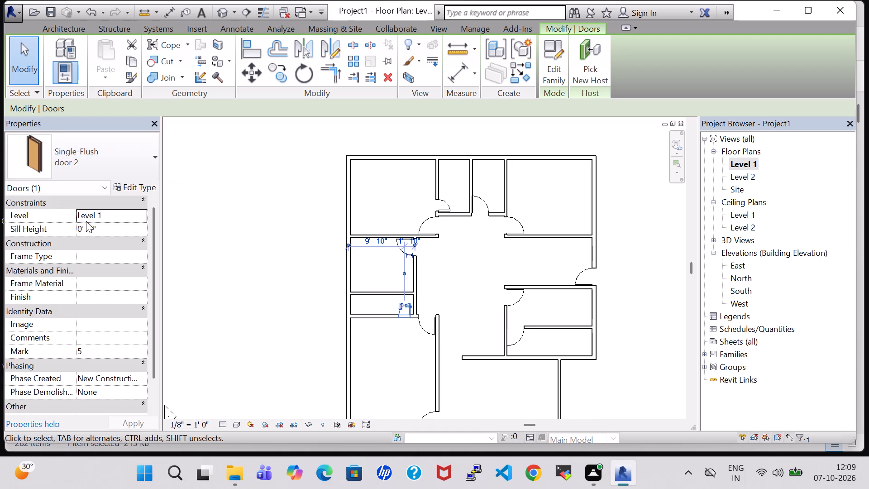
left_click(604, 303)
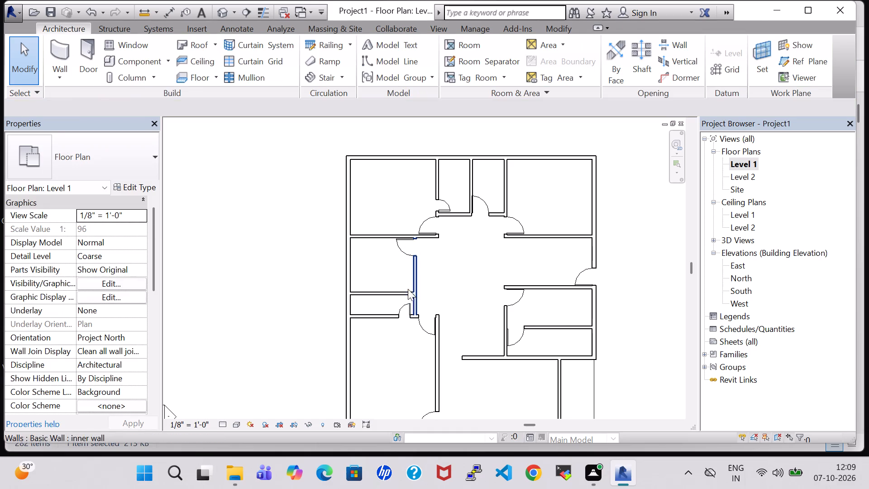
left_click(402, 314)
key("Right")
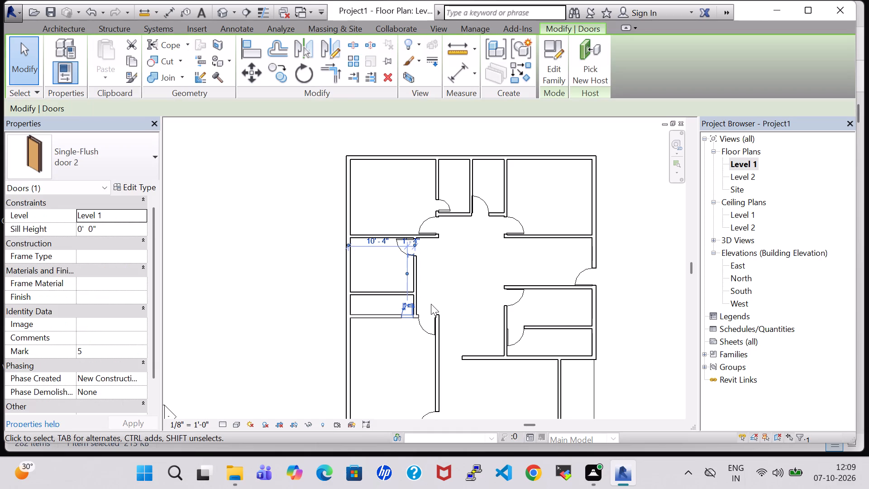
left_click(272, 278)
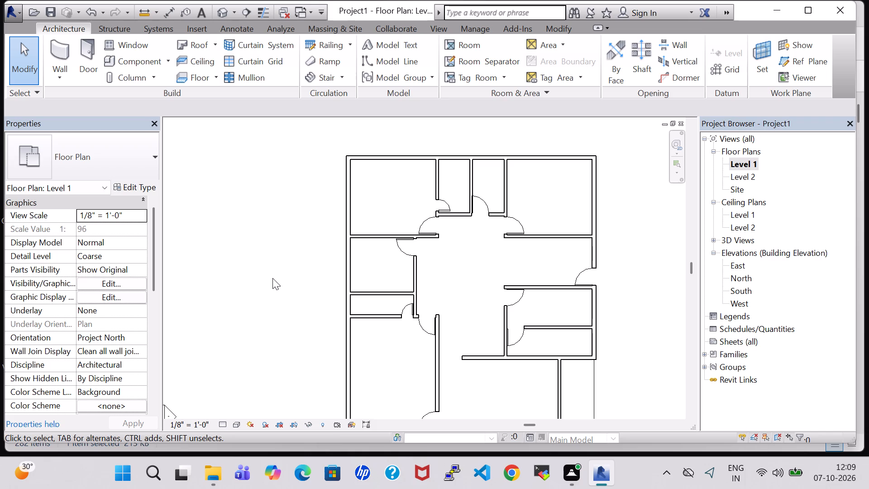
Change the eastern narrow north room's door to type "door 2" and nudge it about 6" west, toward the partition.
left_click(484, 206)
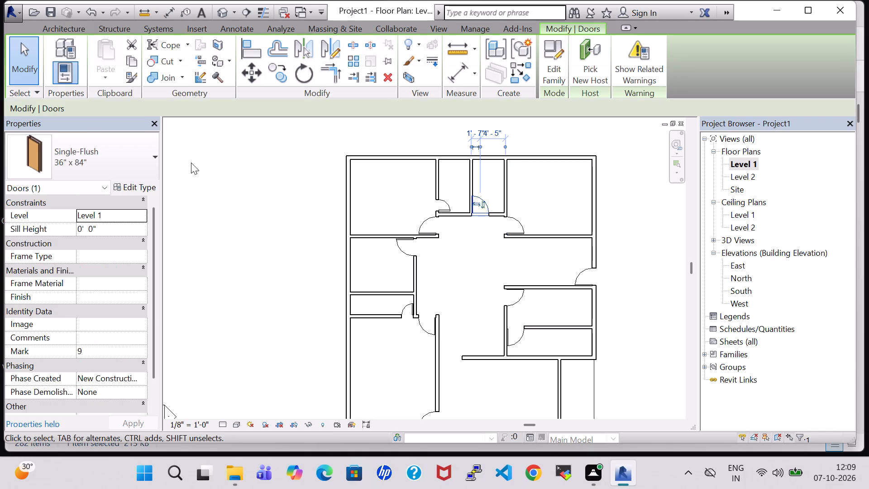
left_click(131, 169)
left_click(72, 230)
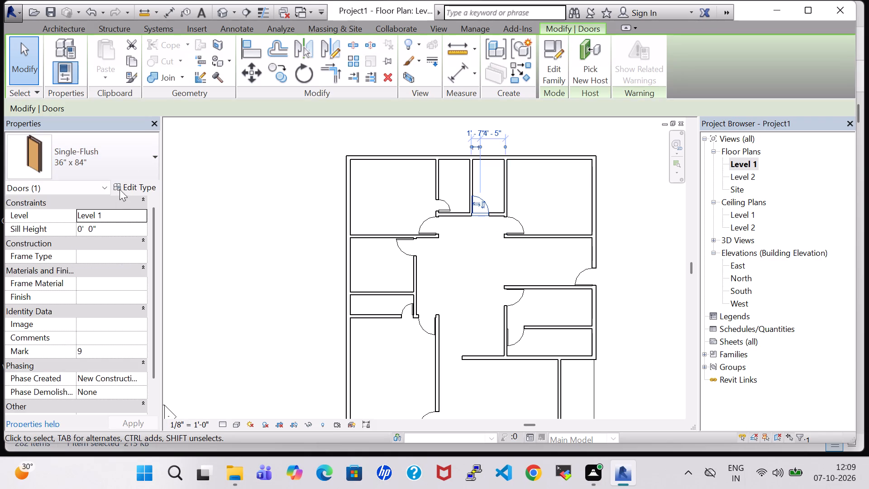
left_click(126, 165)
left_click(58, 218)
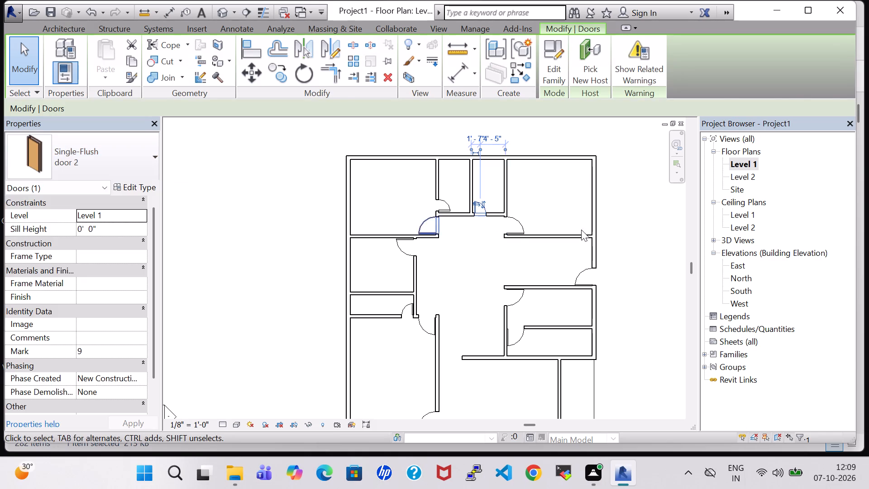
left_click(624, 222)
left_click(481, 202)
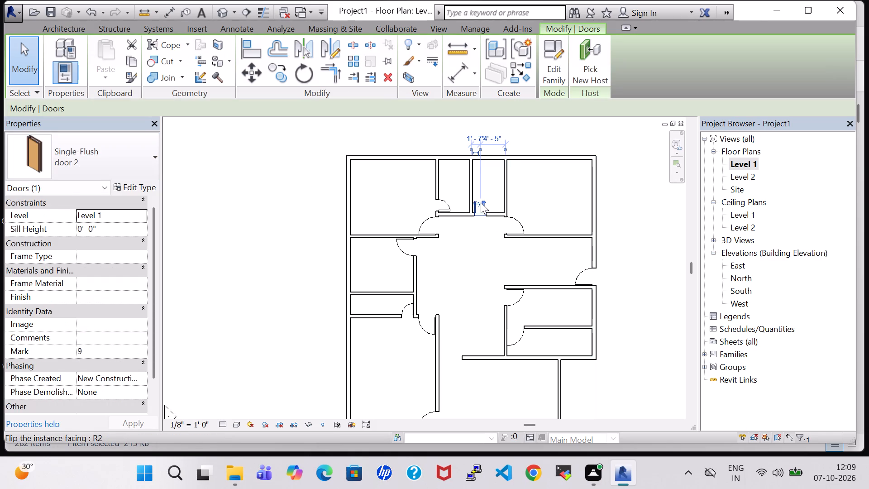
key("Left")
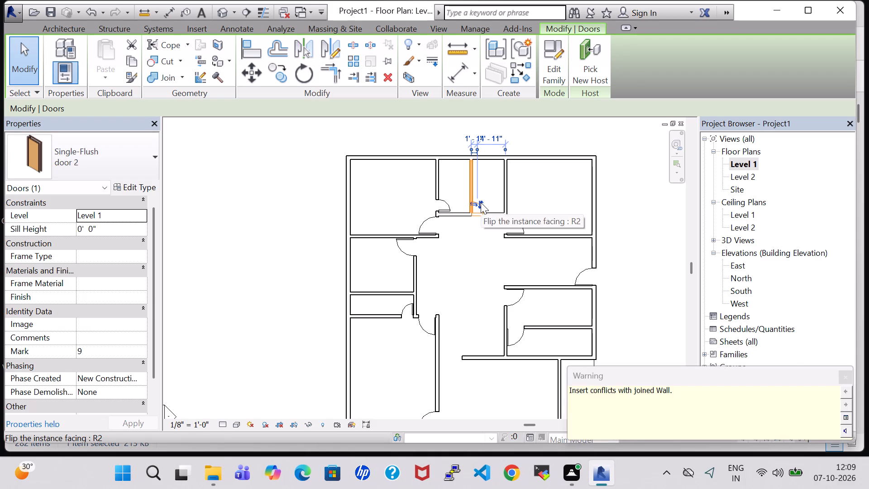
left_click(847, 380)
left_click(665, 266)
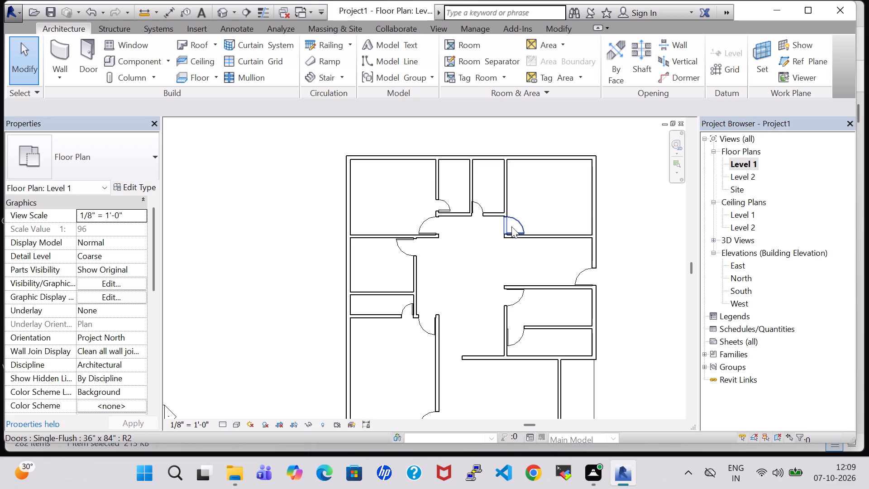
Change the door between the two stacked southeast rooms to type "door 2" and nudge it about 6" west, against the hall wall.
left_click(519, 329)
left_click(129, 167)
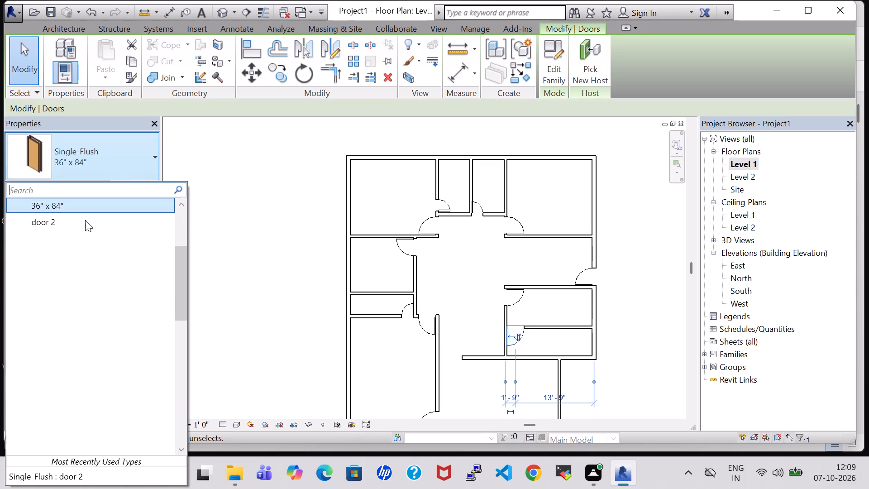
left_click(53, 227)
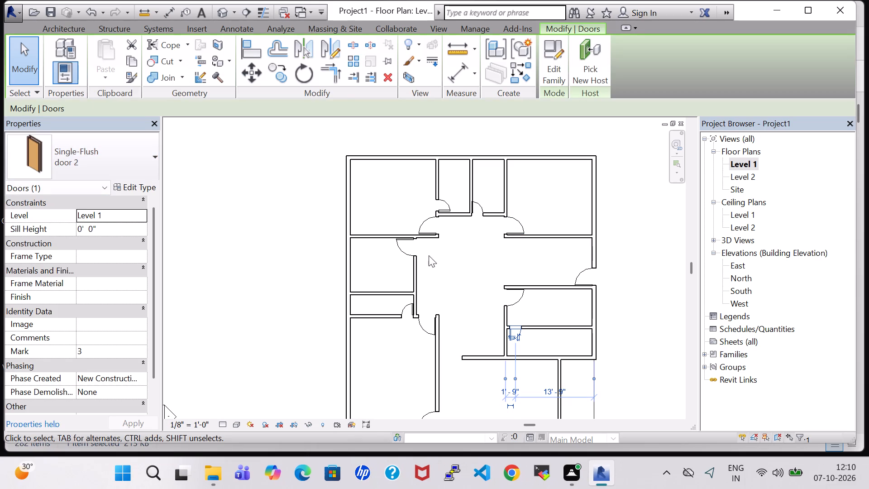
left_click(623, 333)
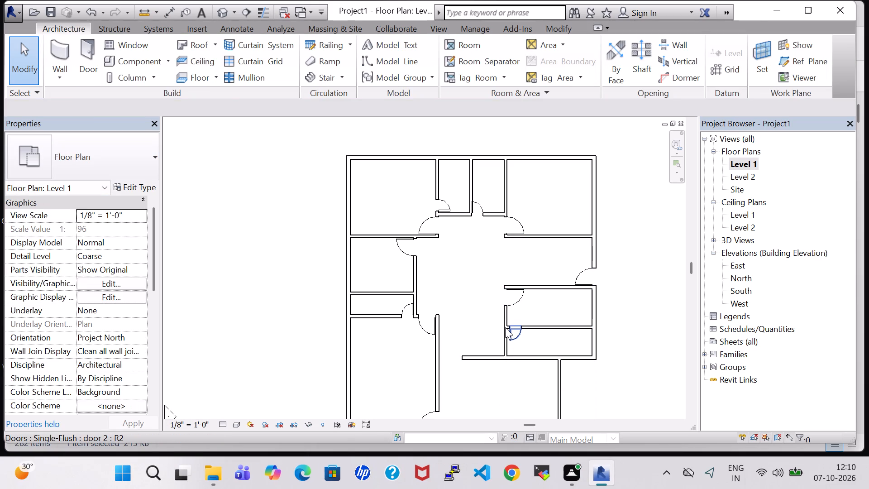
scroll(505, 327, "up", 6)
left_click(526, 324)
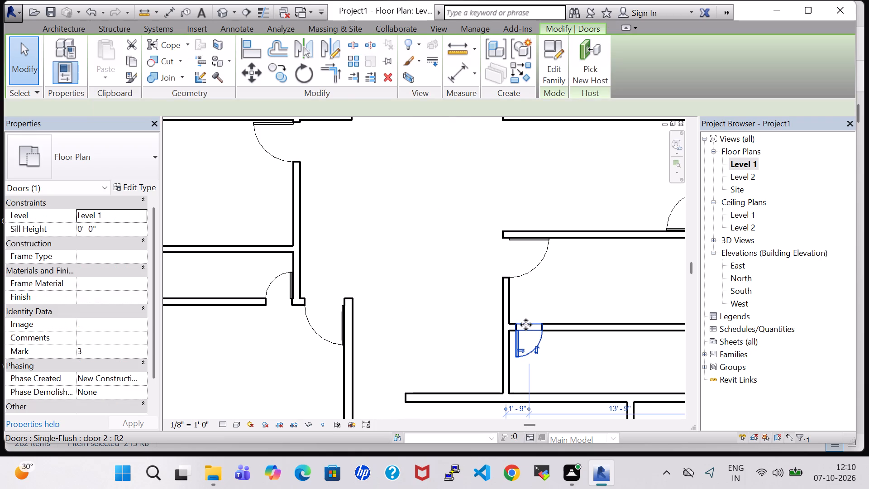
key("Left")
key("Left")
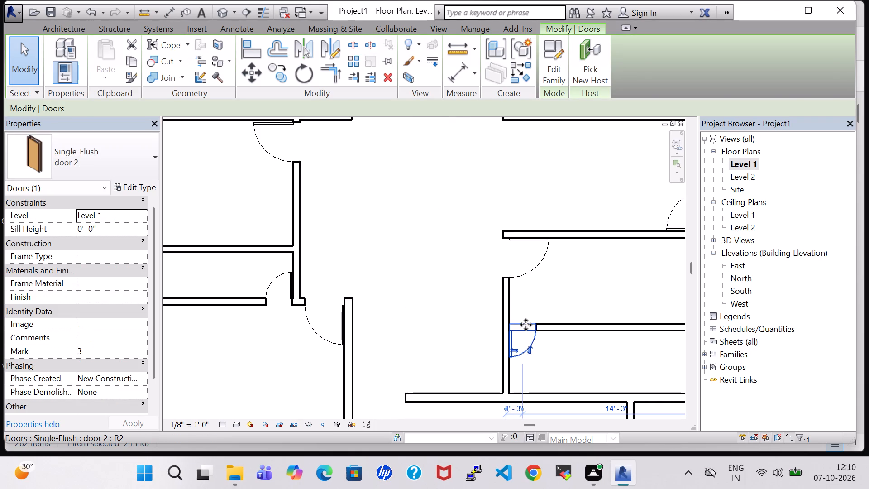
left_click(459, 344)
Load the residential door family Door-Exterior-Double-Full Glass-Wood_Clad in its 60" x 80" type for placement.
scroll(465, 341, "down", 3)
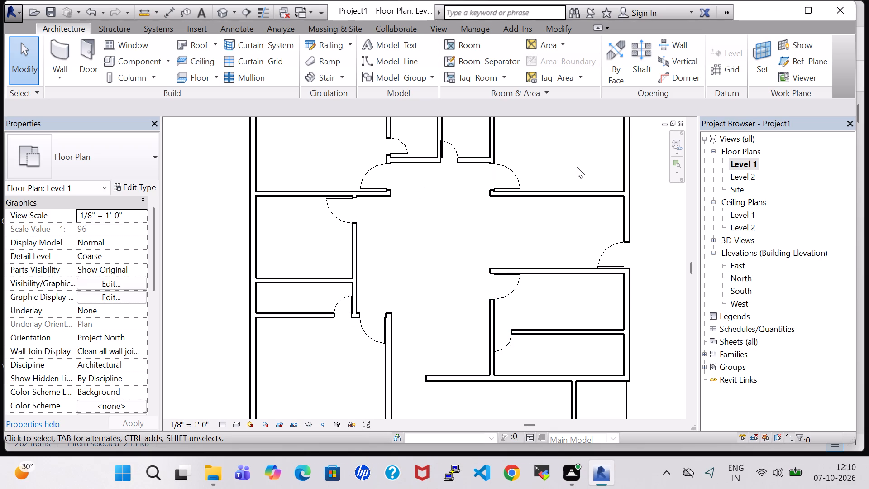
scroll(577, 167, "down", 2)
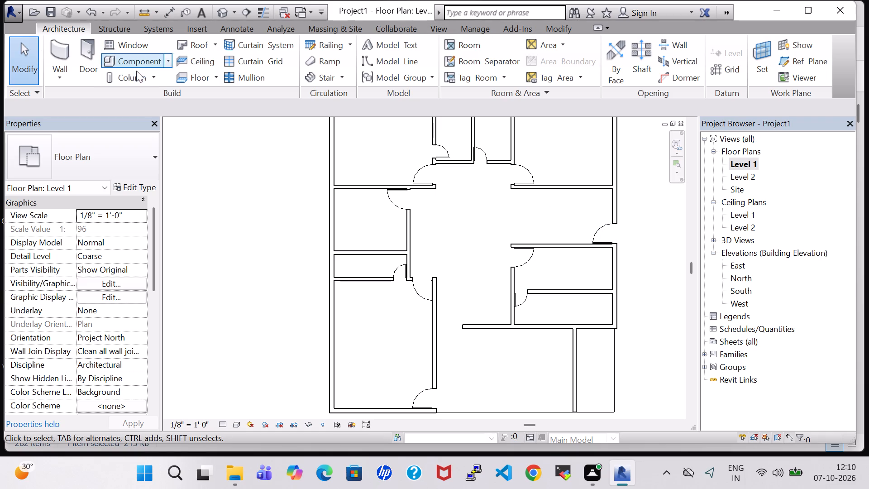
left_click(86, 58)
left_click(560, 77)
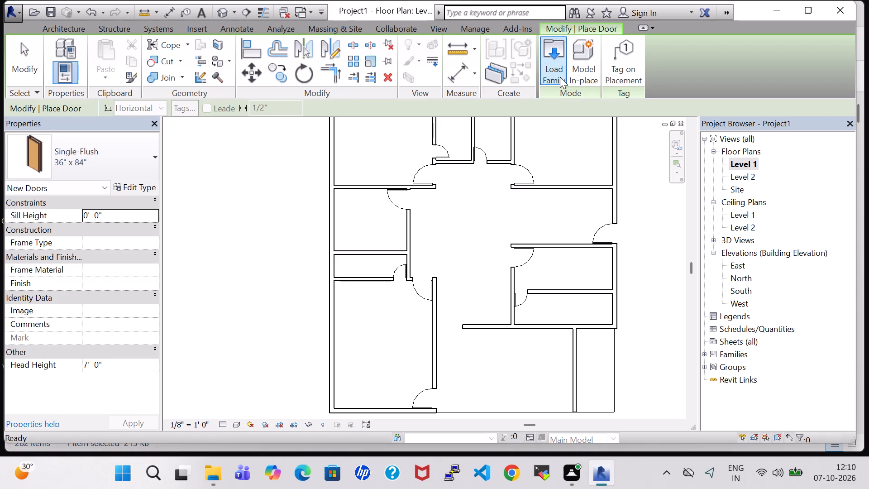
double_click(496, 229)
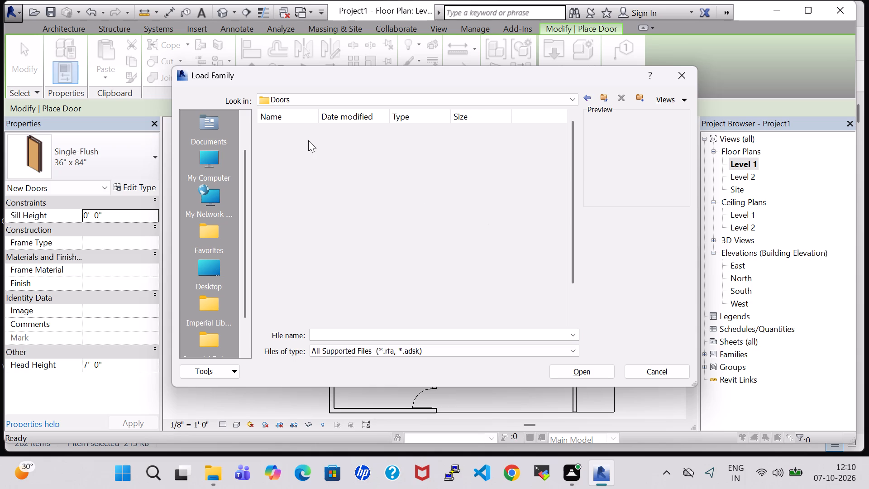
double_click(396, 134)
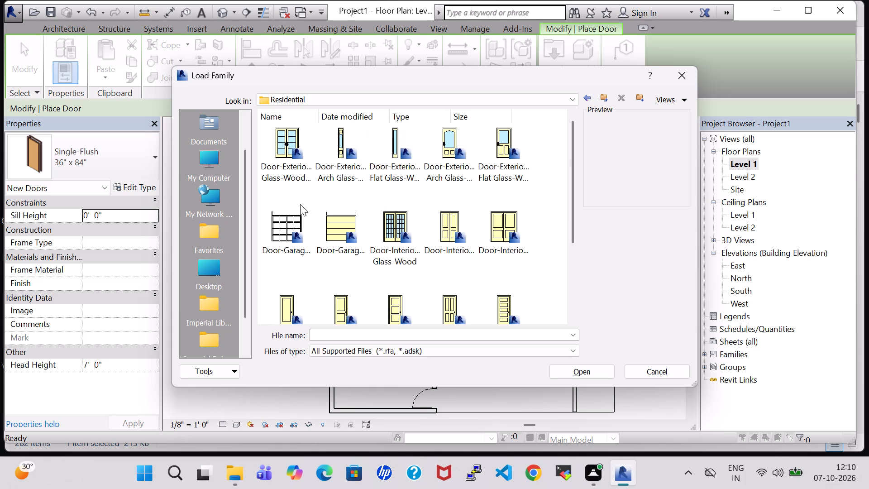
left_click(279, 144)
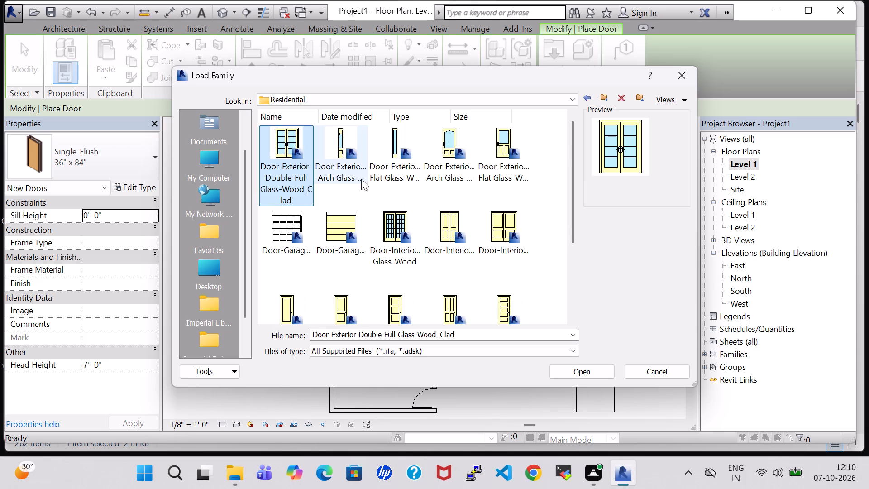
left_click(571, 361)
left_click(571, 361)
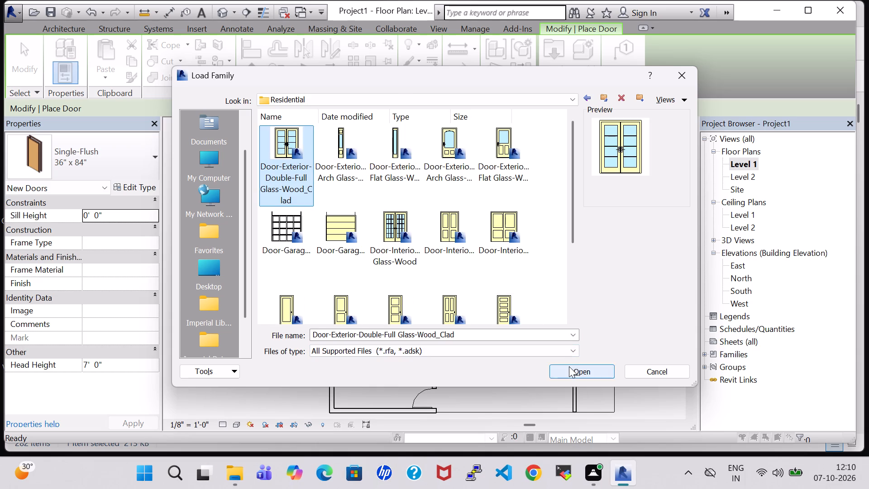
left_click(569, 366)
left_click(440, 209)
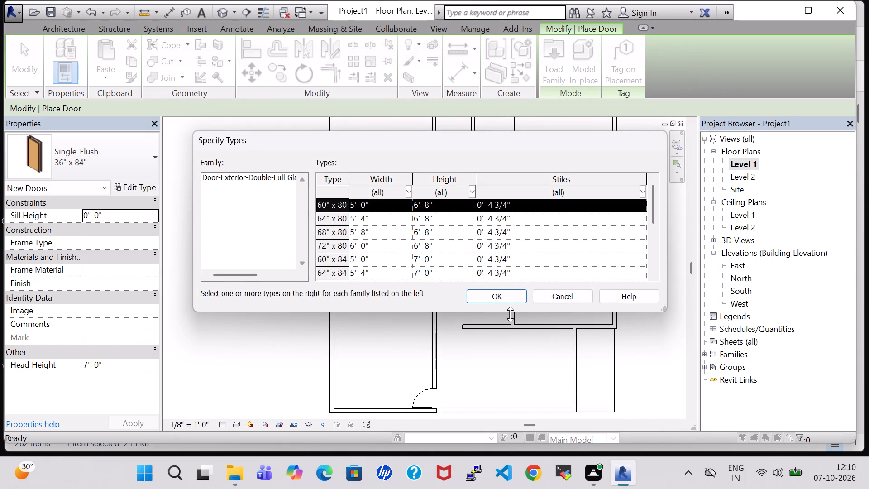
left_click(506, 297)
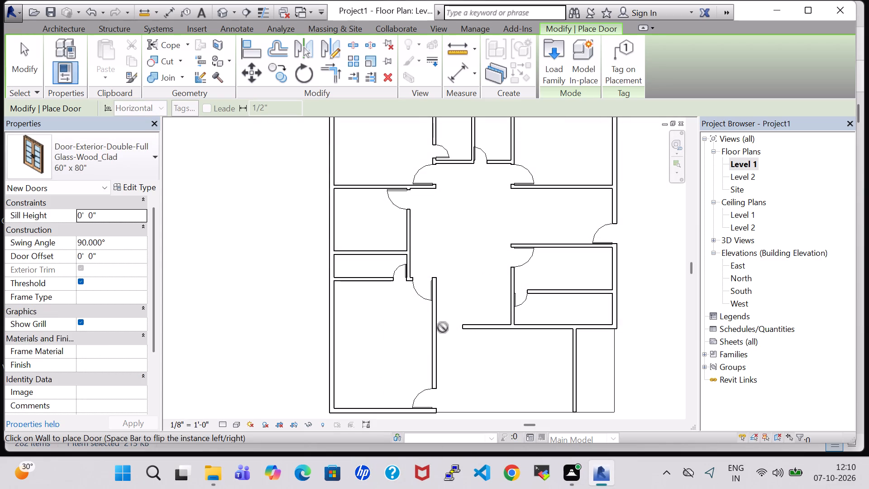
scroll(443, 327, "up", 3)
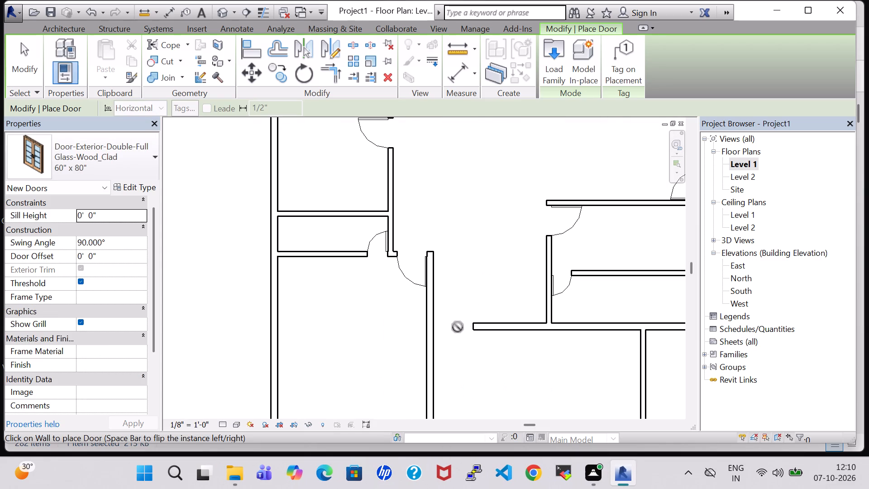
Draw a Generic - 8" wall about 4'-4" long, extending the hall's south wall west to meet the southwest room's east wall.
key("Escape")
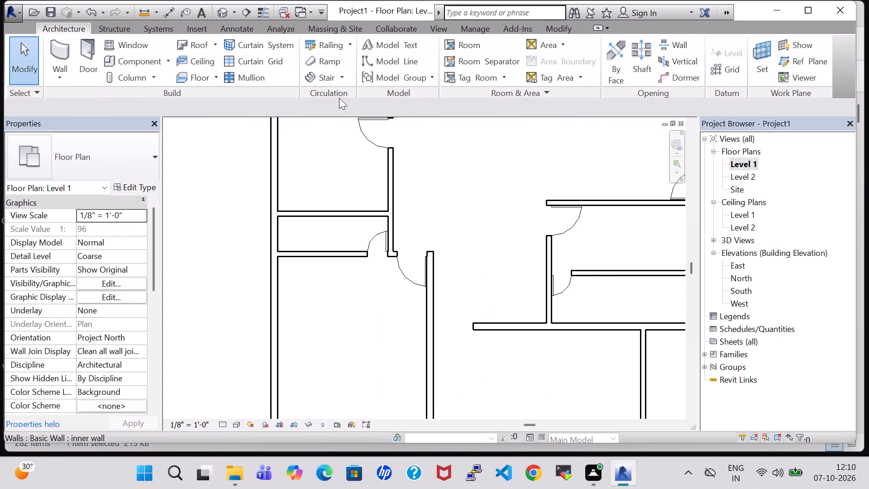
left_click(48, 50)
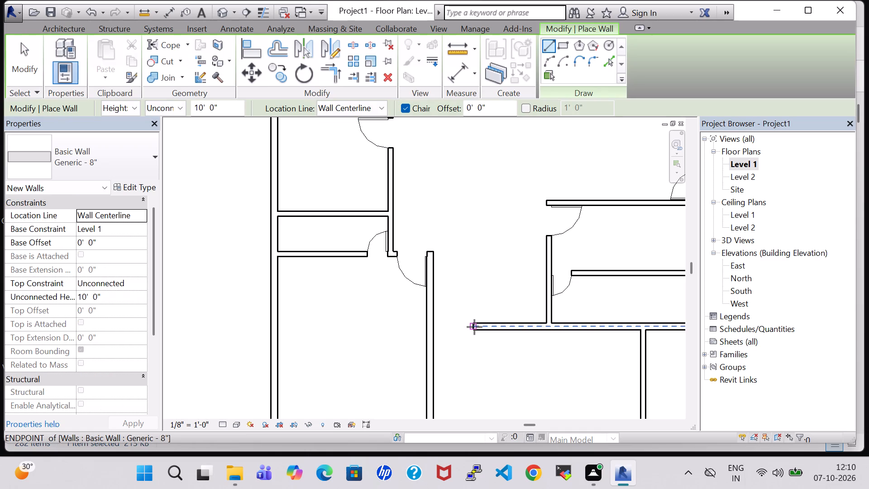
left_click(474, 327)
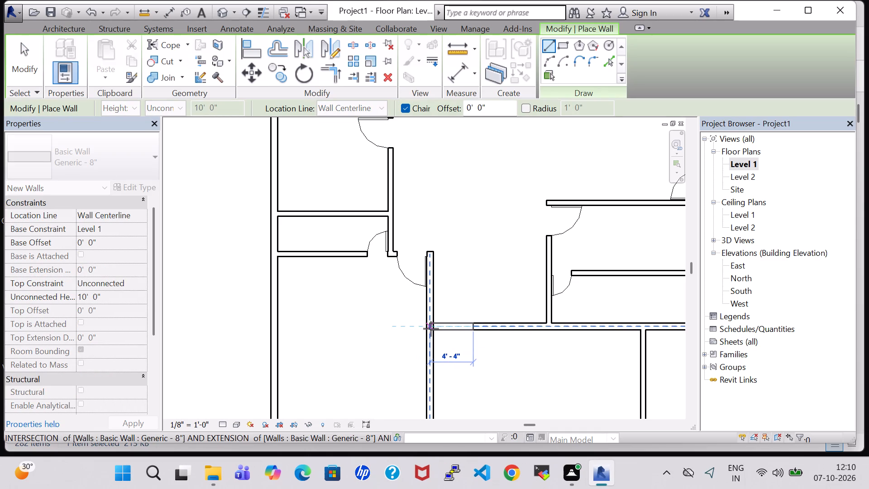
left_click(431, 329)
key("Escape")
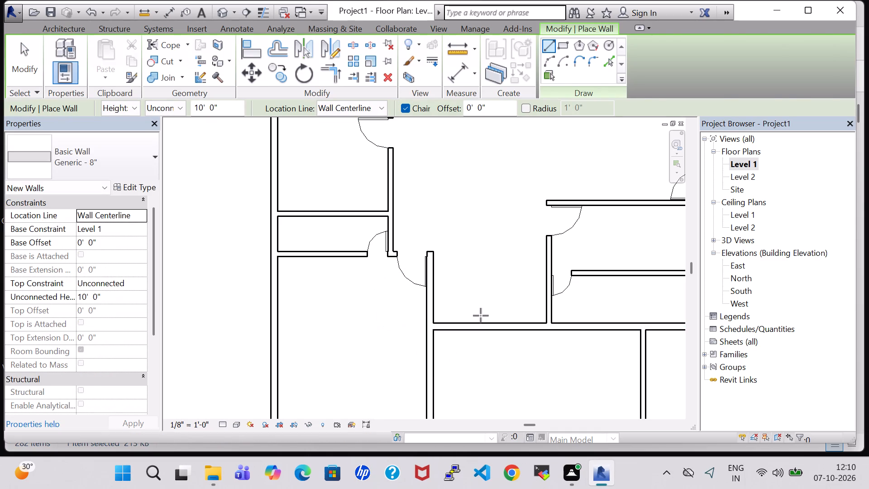
key("Escape")
Place the 60" x 80" exterior double glass door in the hall's south wall, about 2'-11" east of the southwest room's east wall.
left_click(86, 49)
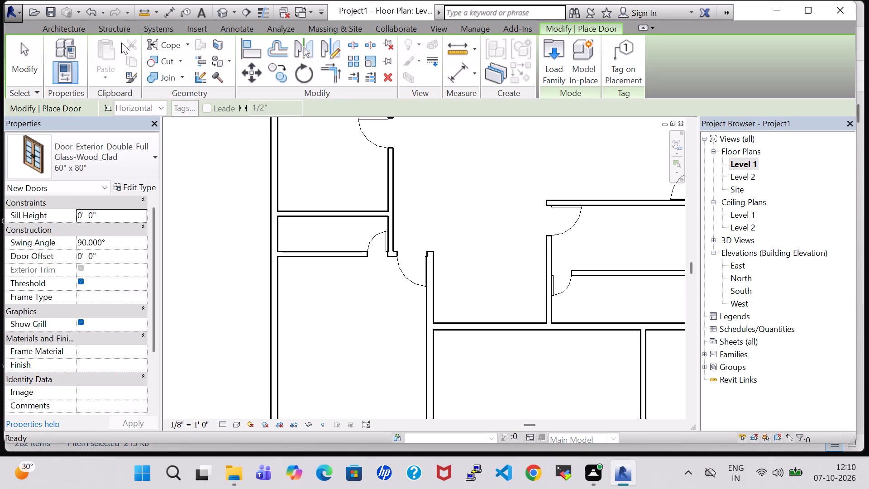
left_click(459, 324)
scroll(528, 383, "down", 5)
key("Escape")
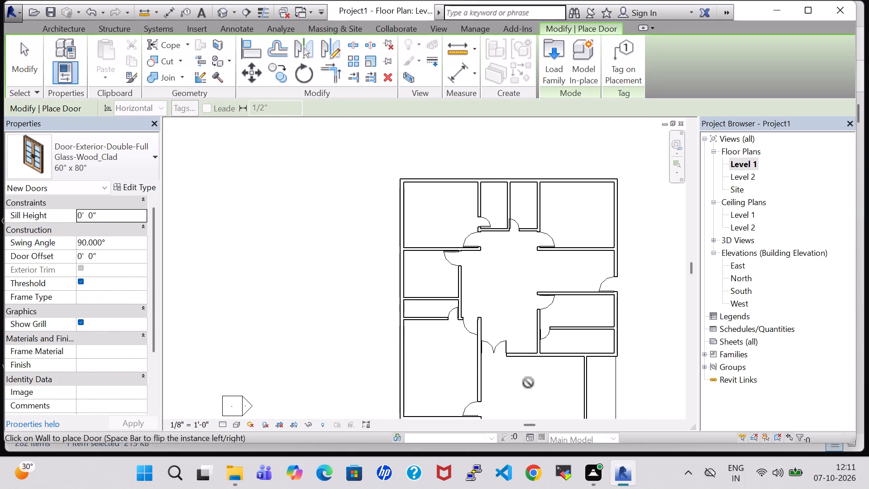
key("Escape")
Adjust the northeast room's door along the hall wall, nudging it north and slightly back south.
middle_click_drag(651, 349, 636, 304)
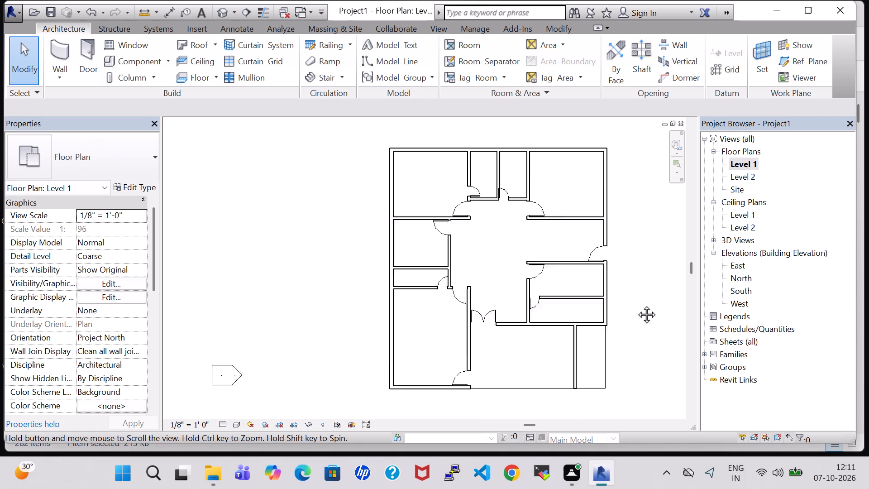
middle_click_drag(636, 304, 631, 235)
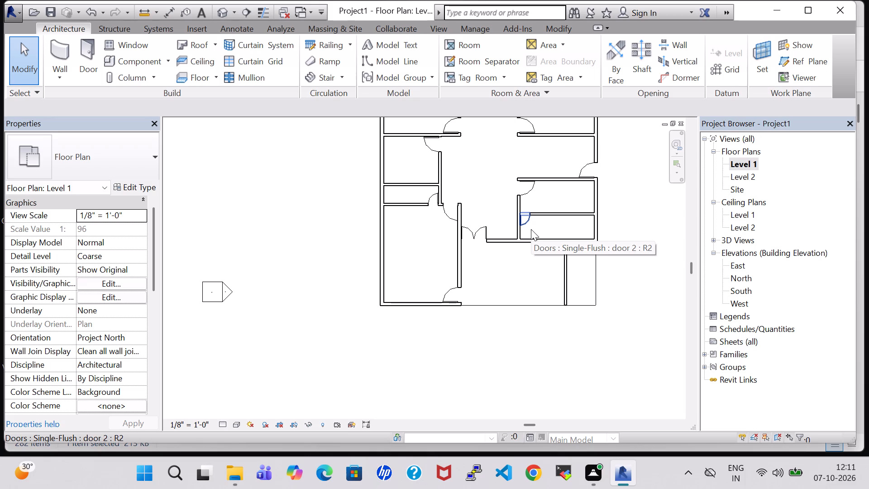
middle_click_drag(642, 260, 639, 311)
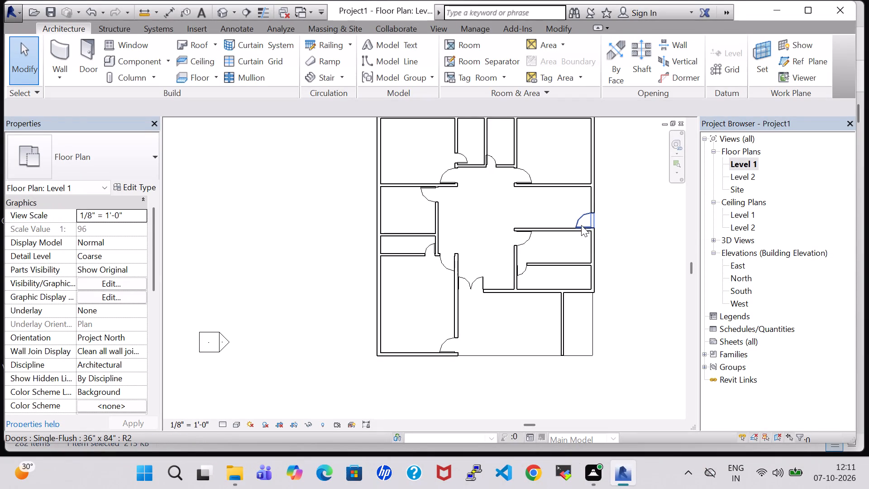
left_click(524, 185)
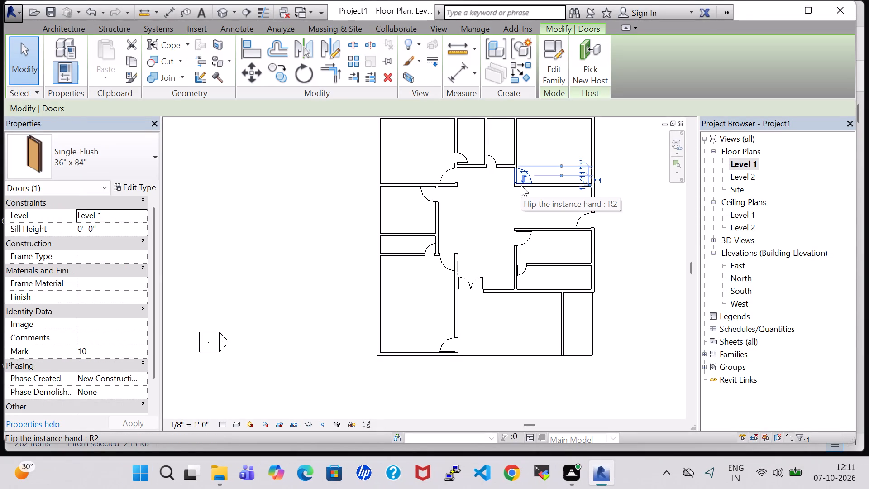
key("Up")
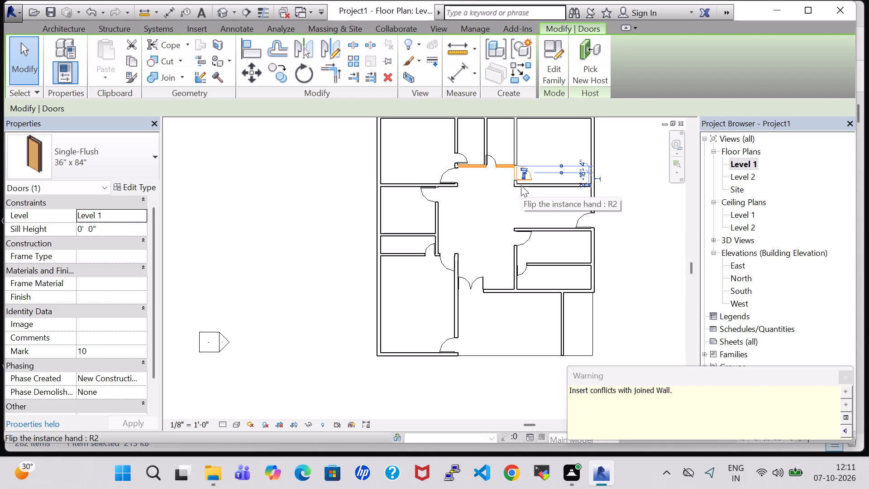
left_click(665, 256)
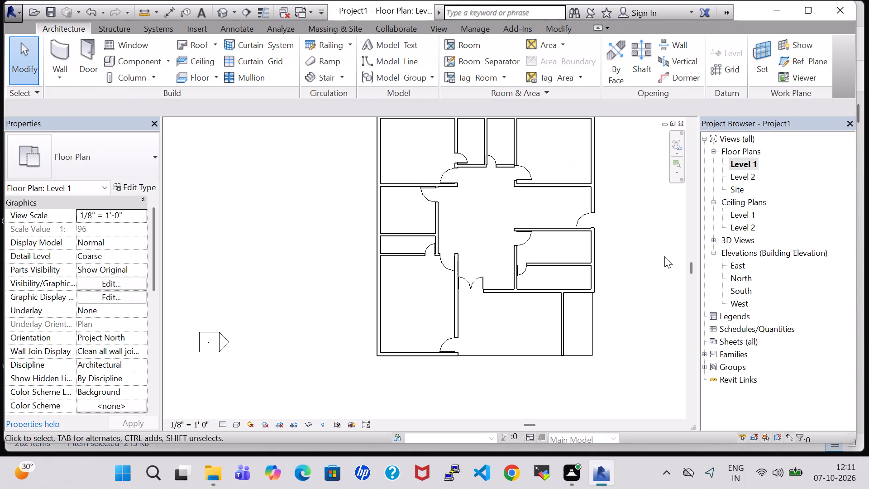
scroll(664, 256, "up", 2)
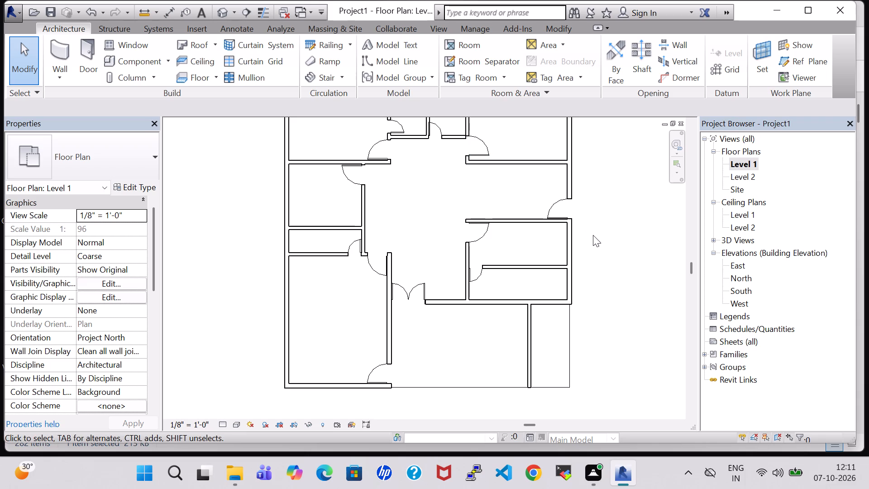
left_click(490, 150)
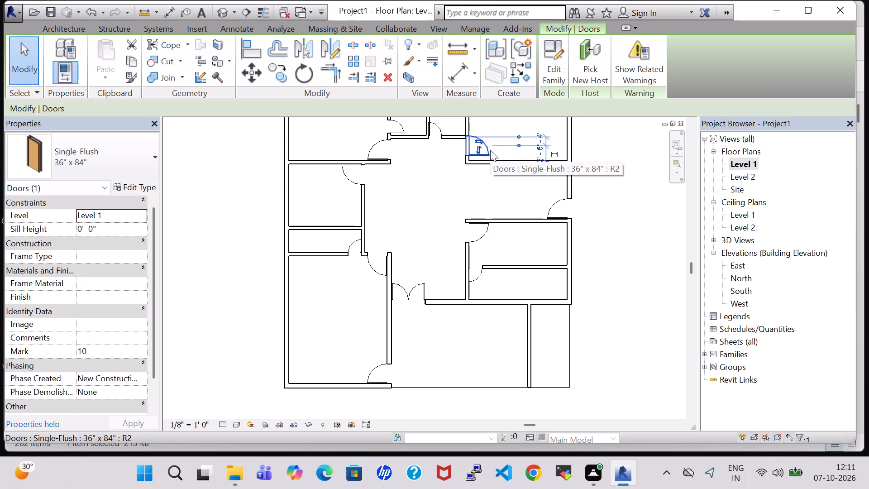
key("Down")
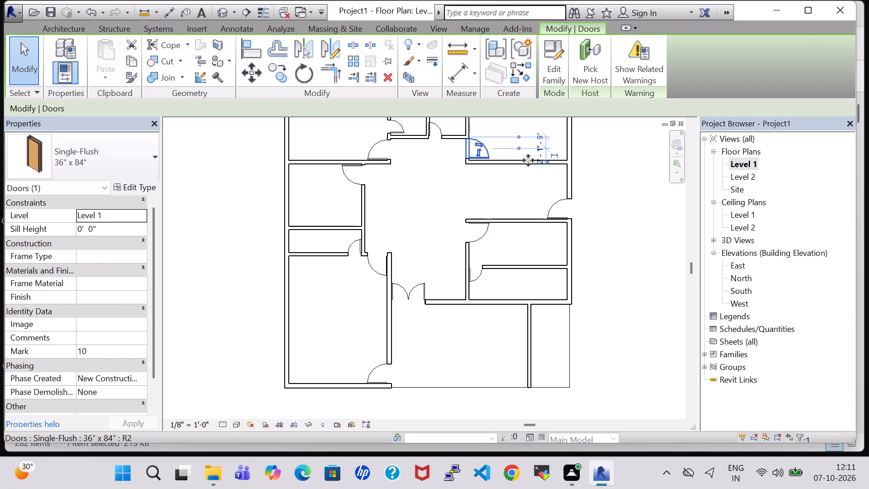
left_click(645, 271)
Load the window family Casement Dbl with Trim from the US Imperial Windows library for placement.
scroll(601, 216, "down", 1)
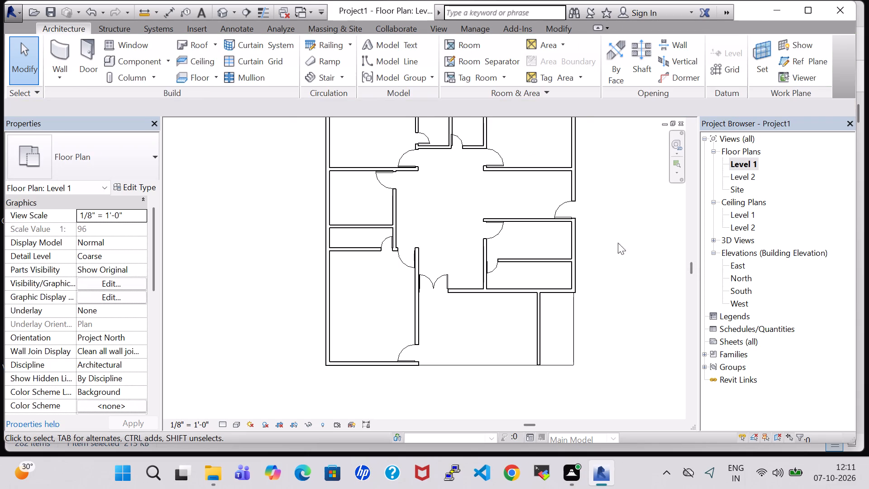
scroll(624, 213, "down", 3)
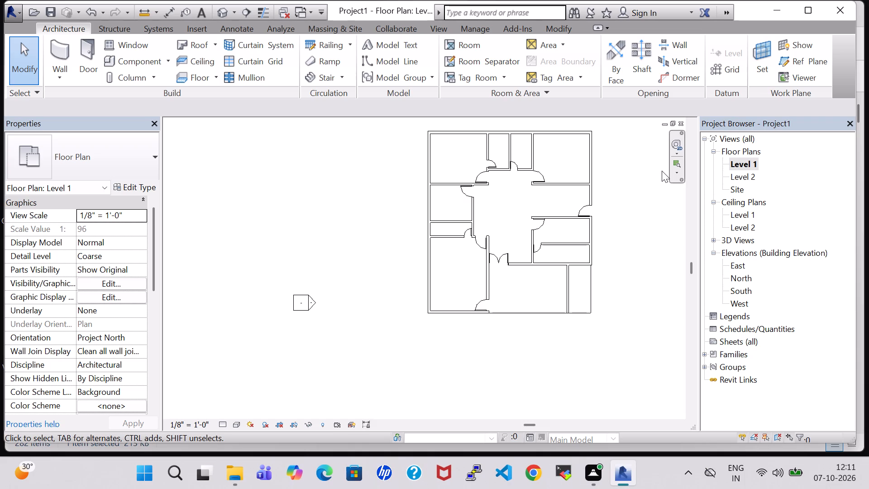
scroll(662, 171, "up", 2)
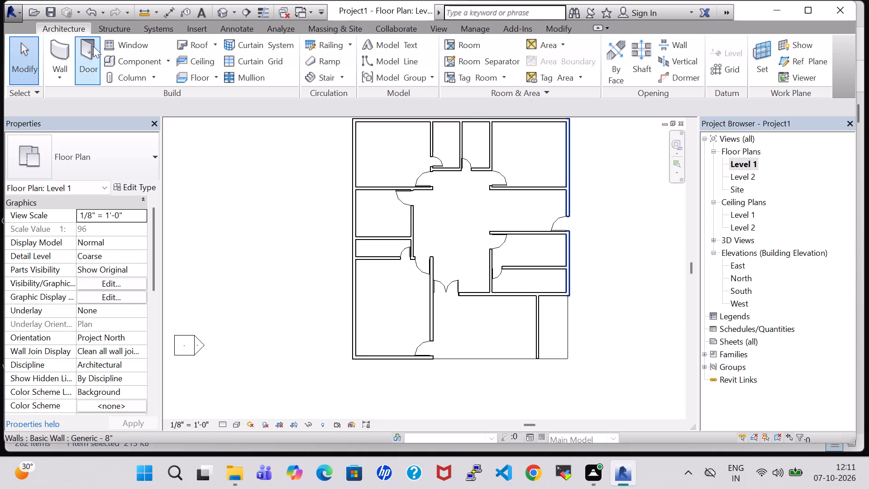
left_click(134, 48)
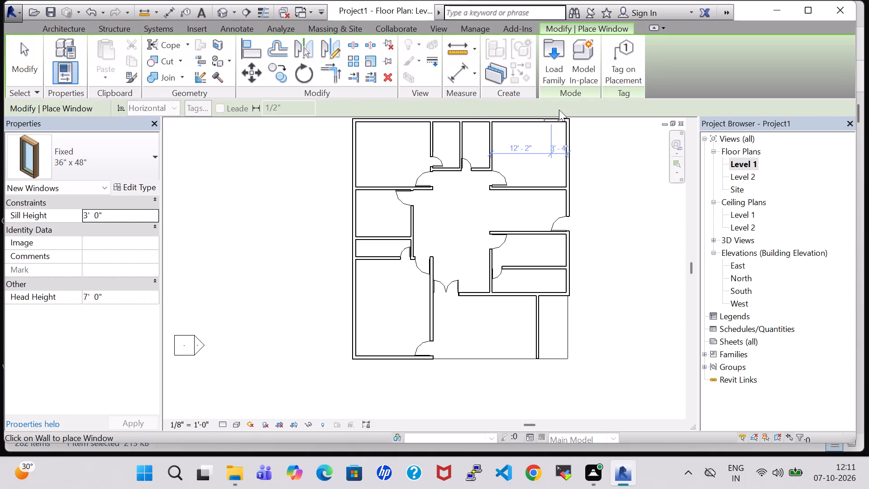
left_click(565, 67)
scroll(491, 235, "down", 3)
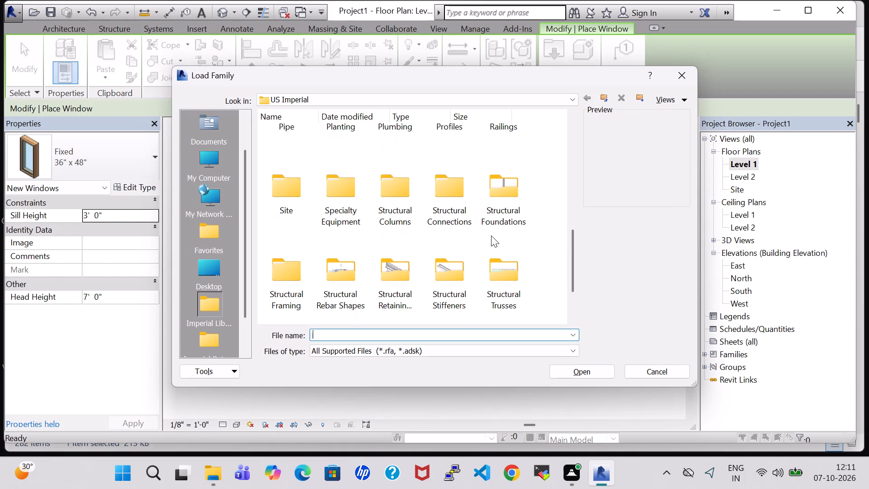
scroll(396, 279, "down", 3)
double_click(389, 282)
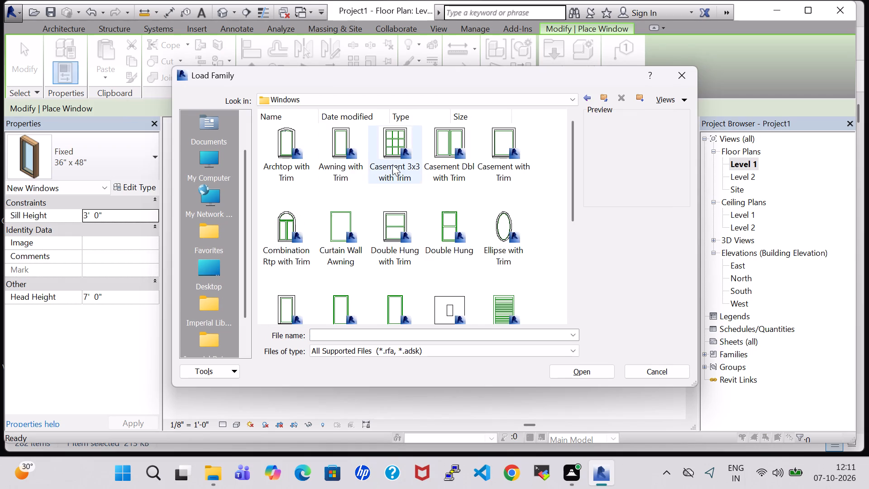
scroll(501, 263, "down", 3)
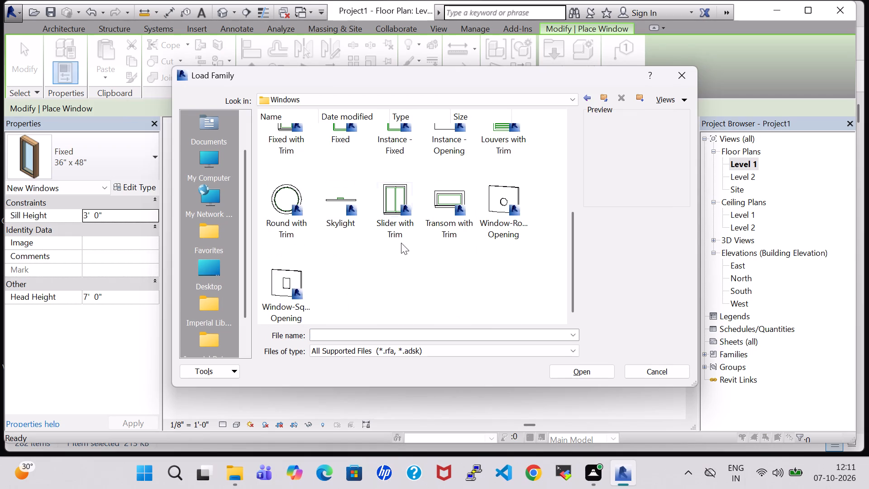
scroll(419, 235, "up", 4)
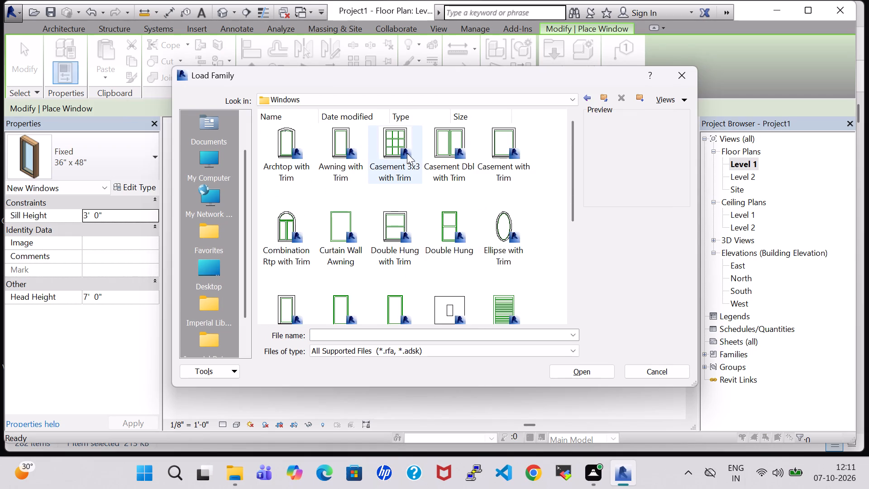
left_click(438, 140)
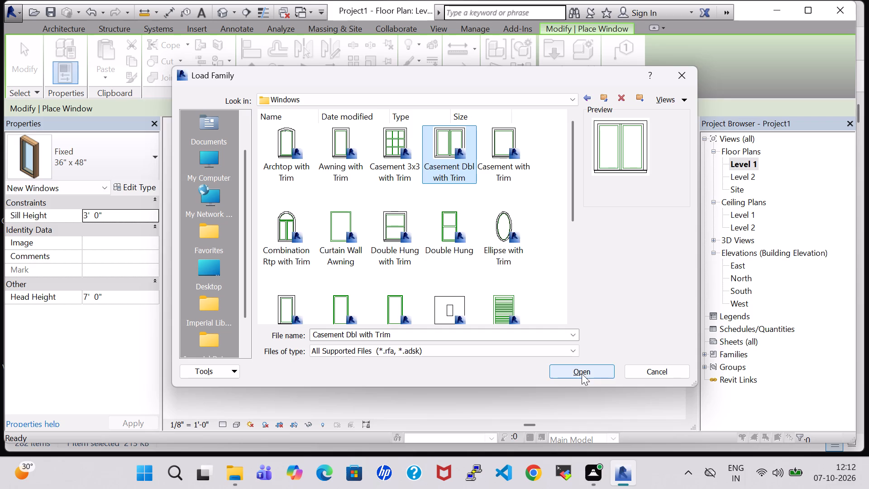
left_click(578, 367)
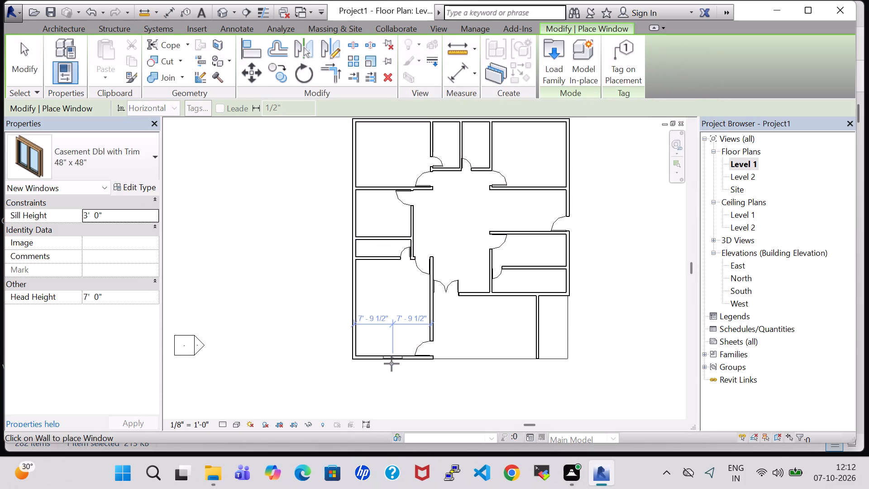
Place a 48" x 48" Casement Dbl with Trim window in the southwest room's south wall, about 6'-10" from its west wall.
scroll(392, 364, "up", 8)
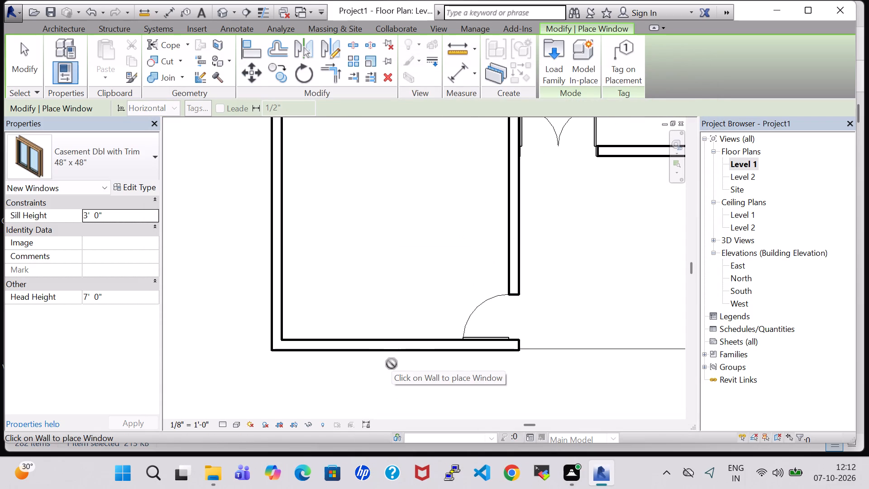
left_click(381, 352)
Place 48" x 48" double casement windows centred in the east walls of the northern stacked southeast room and the northeast room.
scroll(579, 316, "down", 3)
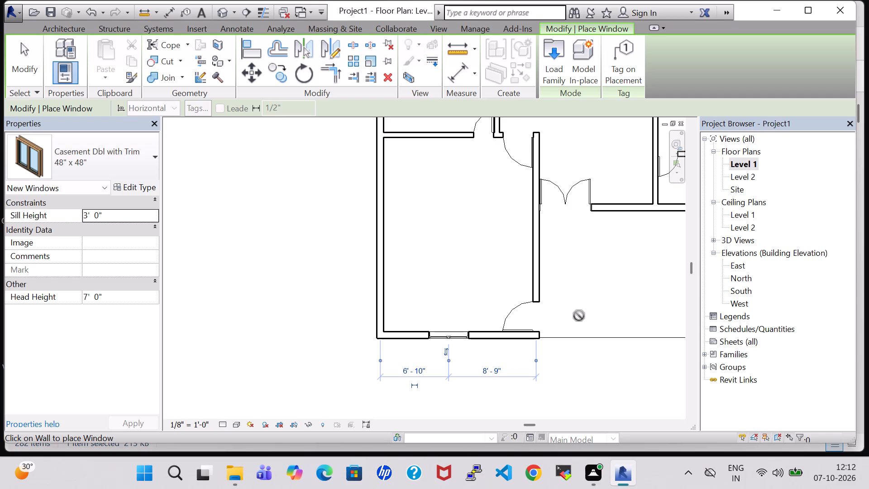
scroll(579, 316, "down", 3)
middle_click_drag(584, 314, 486, 323)
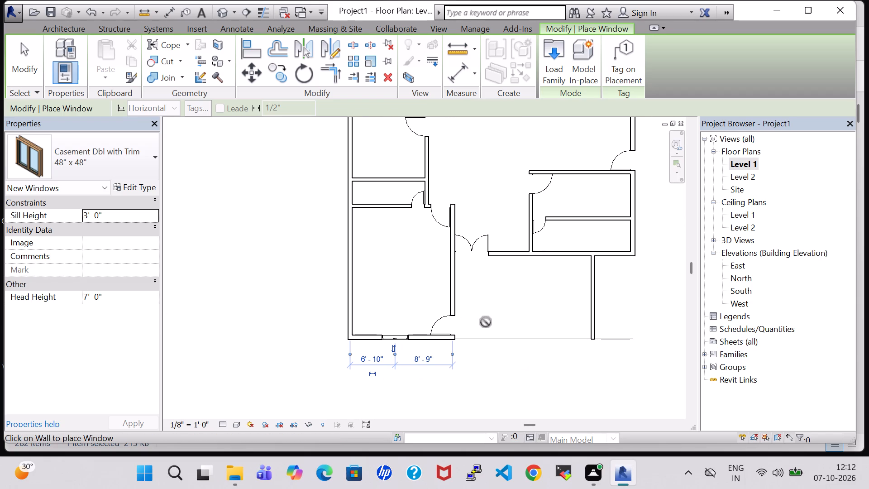
left_click(635, 197)
middle_click_drag(659, 252, 614, 374)
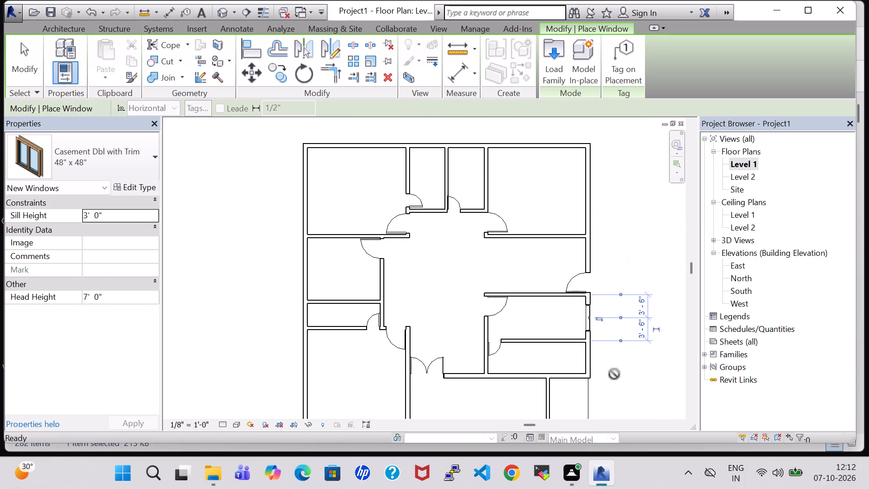
left_click(589, 186)
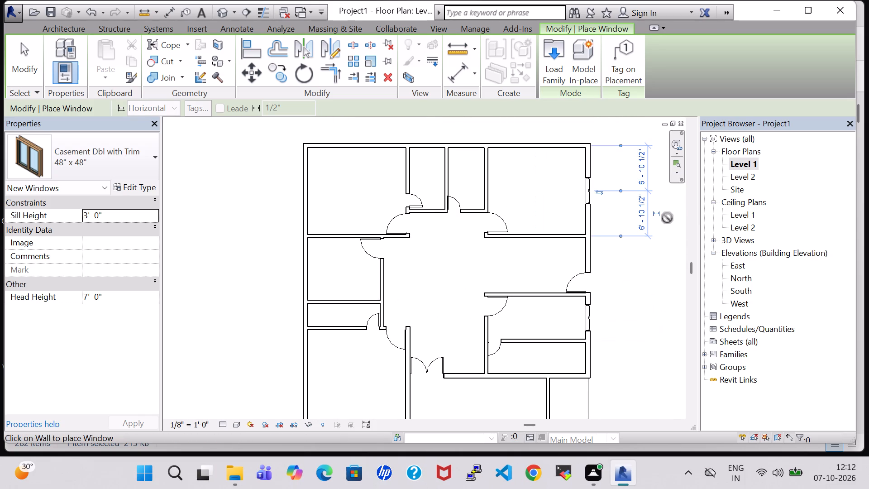
Place a 48" x 48" double casement window in the north wall of both the northeast and northwest rooms.
left_click(535, 143)
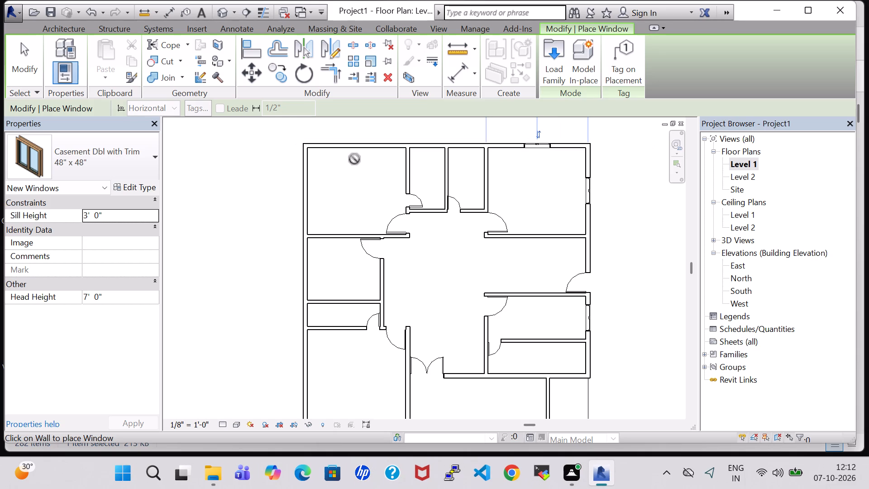
left_click(350, 139)
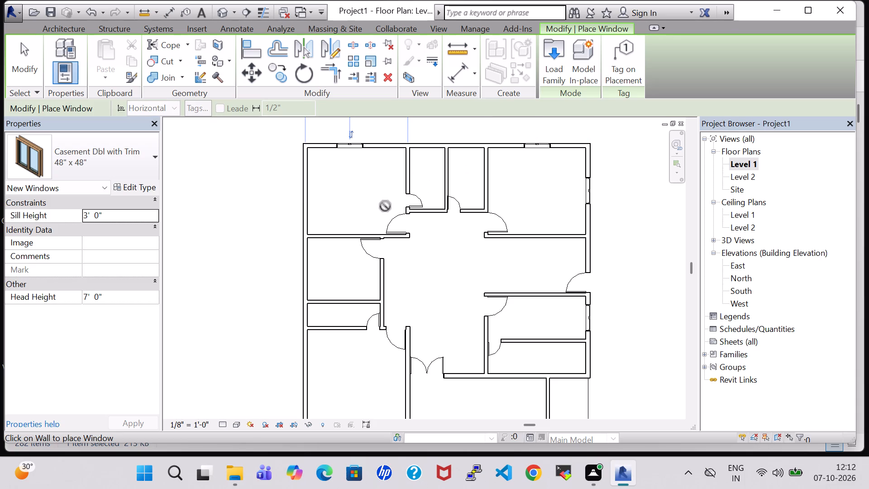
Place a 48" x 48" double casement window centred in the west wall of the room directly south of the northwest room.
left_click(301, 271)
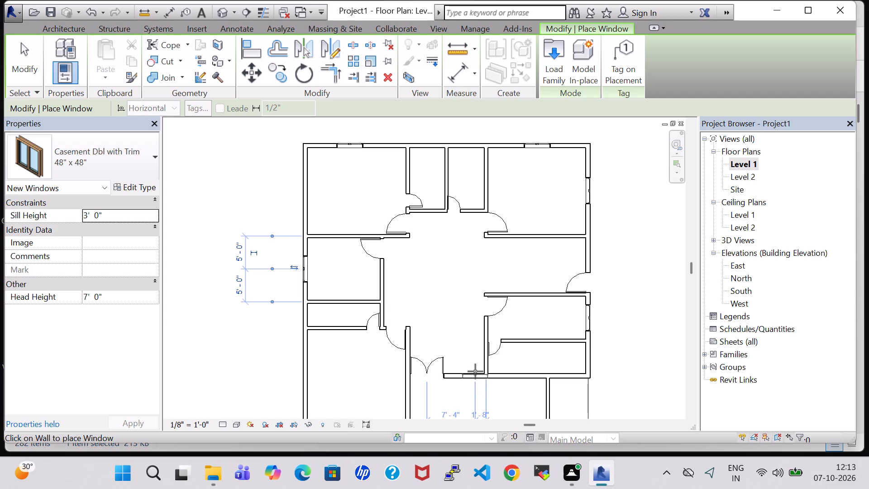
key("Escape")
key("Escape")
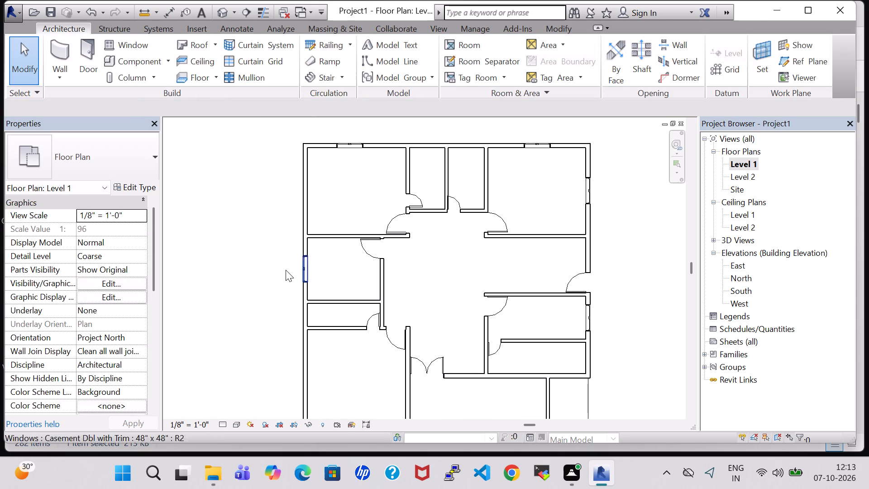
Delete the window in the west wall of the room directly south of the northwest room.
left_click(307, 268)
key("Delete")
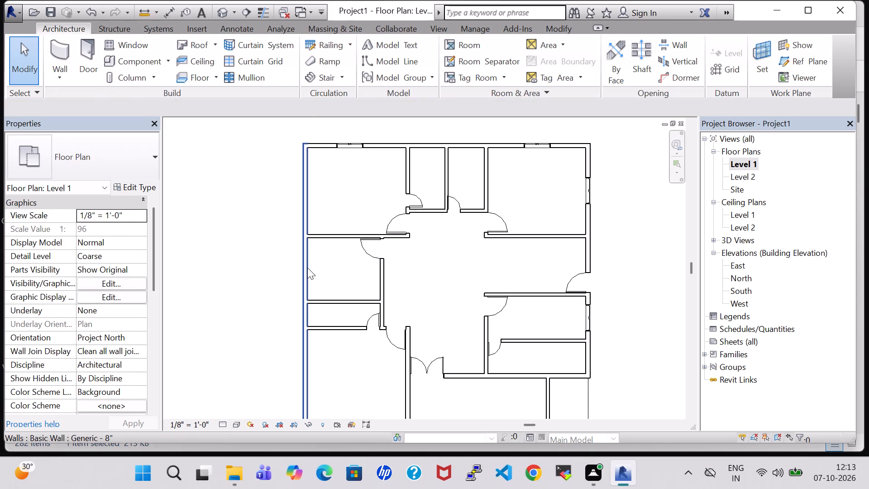
Split the west exterior wall at the north and south walls of the narrow room between the west rooms.
left_click(258, 333)
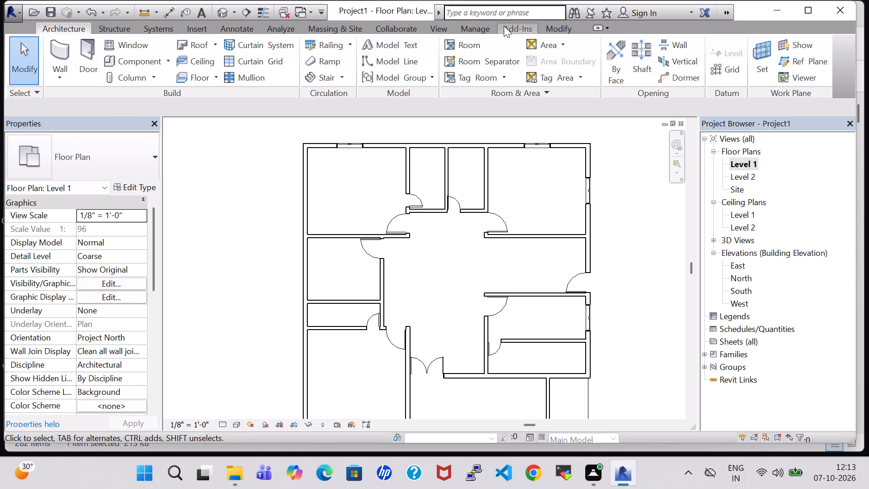
left_click(567, 32)
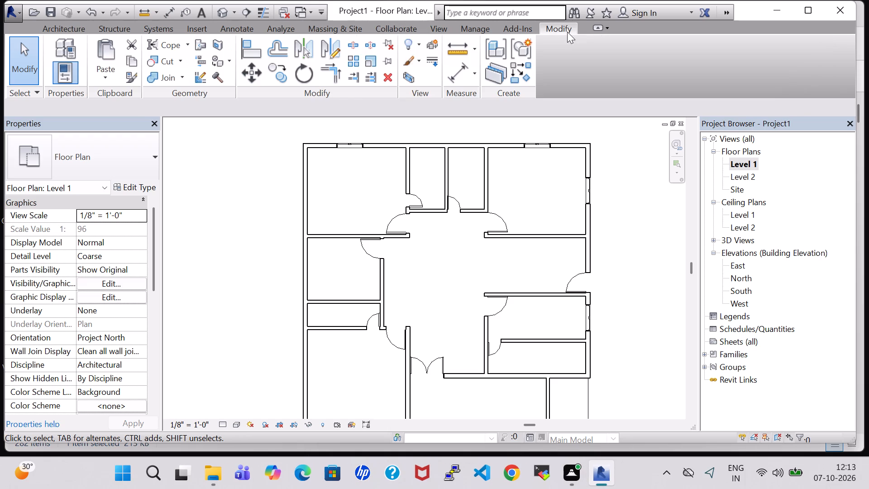
left_click(349, 43)
scroll(313, 293, "up", 4)
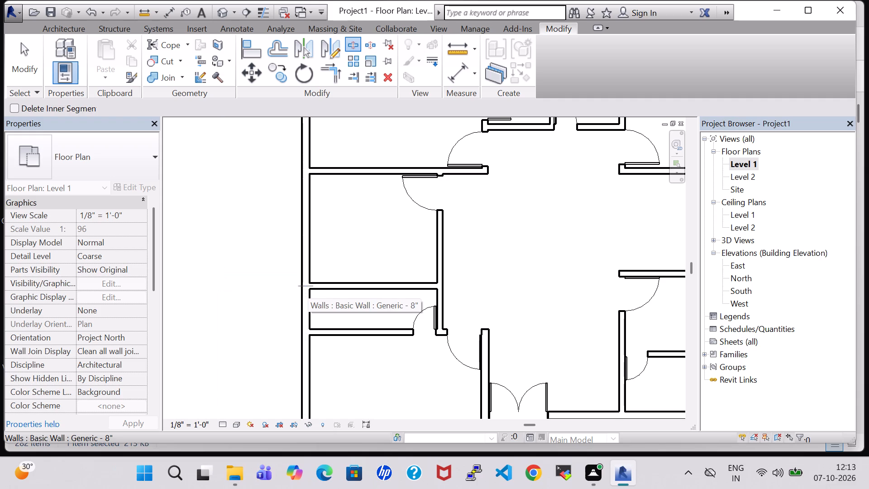
scroll(311, 295, "up", 4)
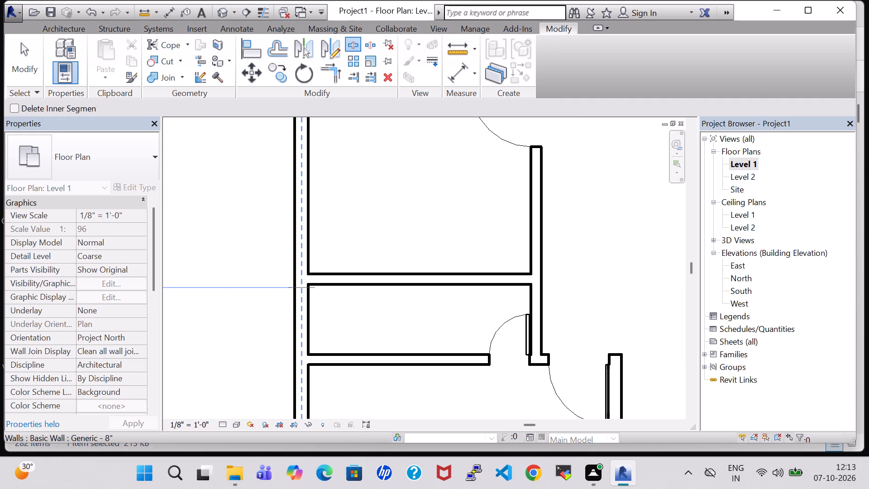
key("Up")
key("Up")
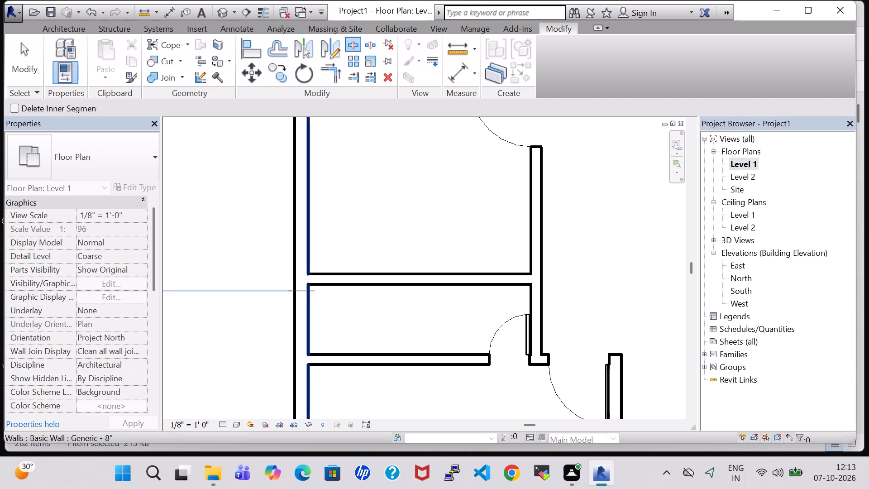
scroll(307, 288, "up", 6)
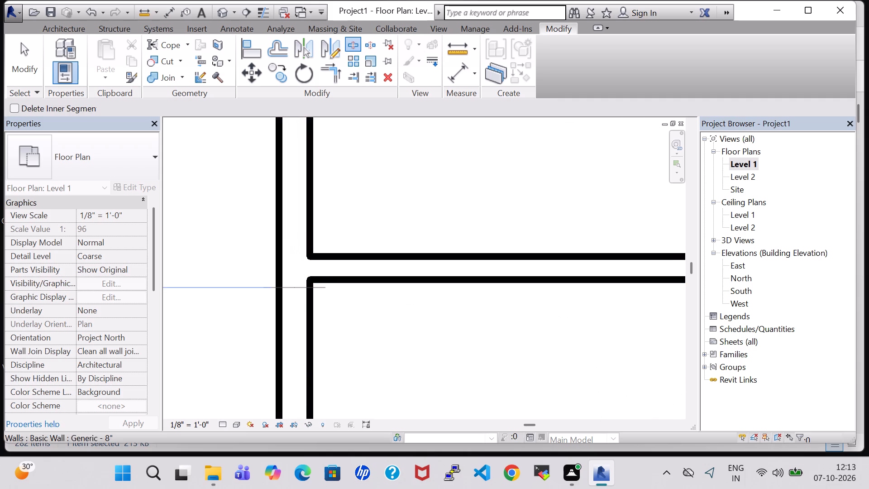
left_click(294, 285)
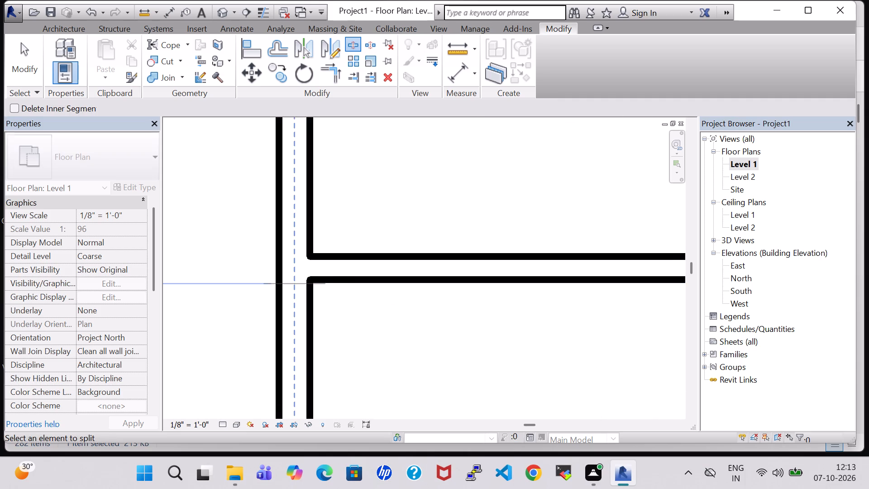
scroll(347, 328, "down", 2)
middle_click_drag(350, 355, 361, 233)
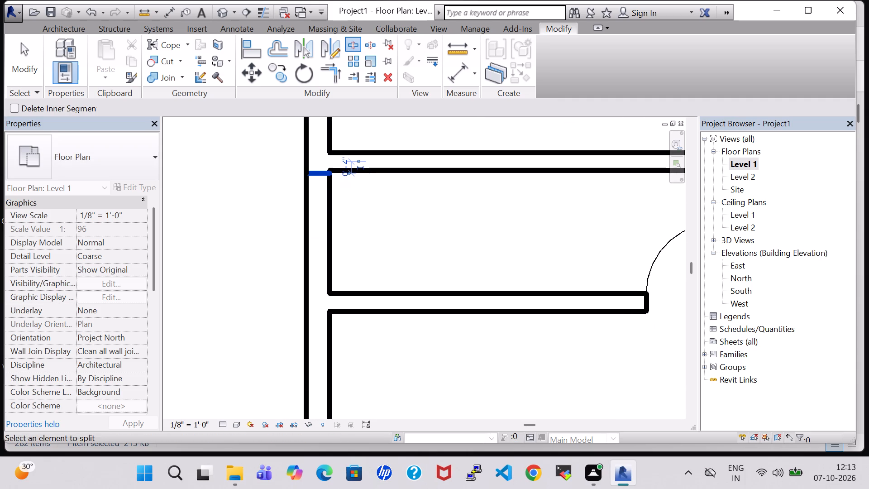
left_click(314, 290)
key("Escape")
key("Escape")
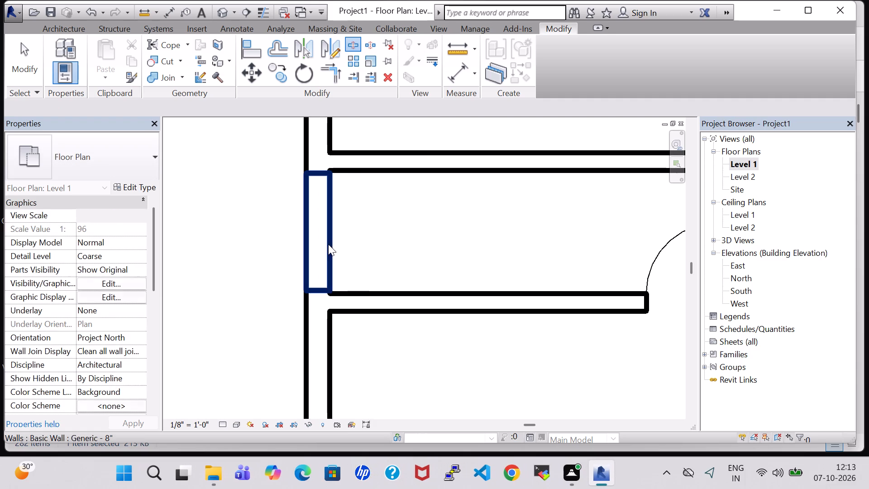
Delete the split-off west wall segment of the narrow room.
left_click(319, 244)
key("Delete")
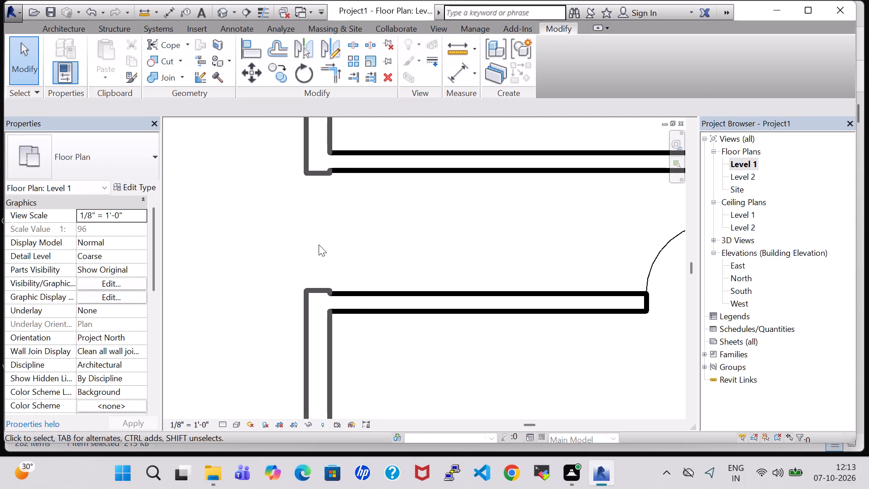
Nudge the cut ends of the west wall flush with the narrow room's north and south walls to form clean corners.
left_click(321, 173)
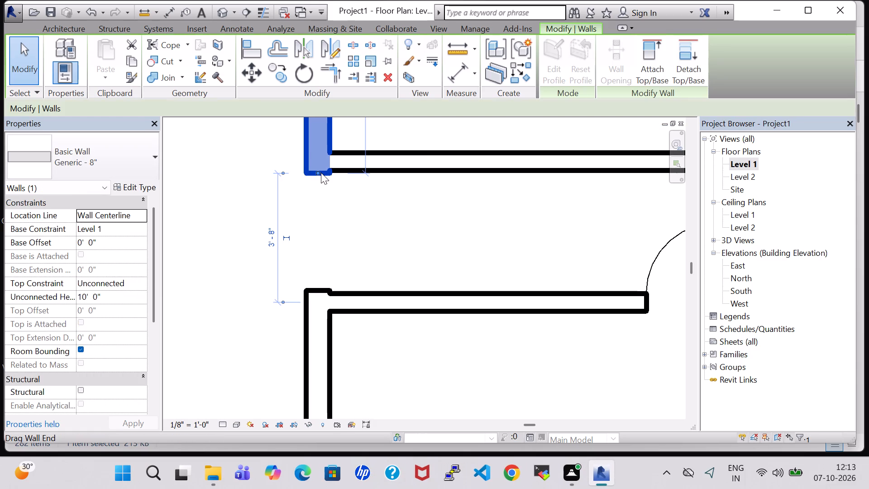
key("Up")
left_click(311, 292)
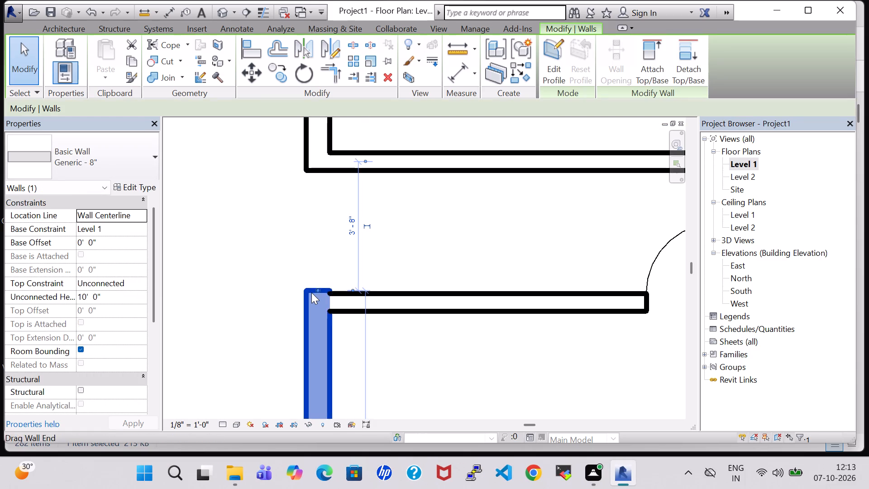
key("Down")
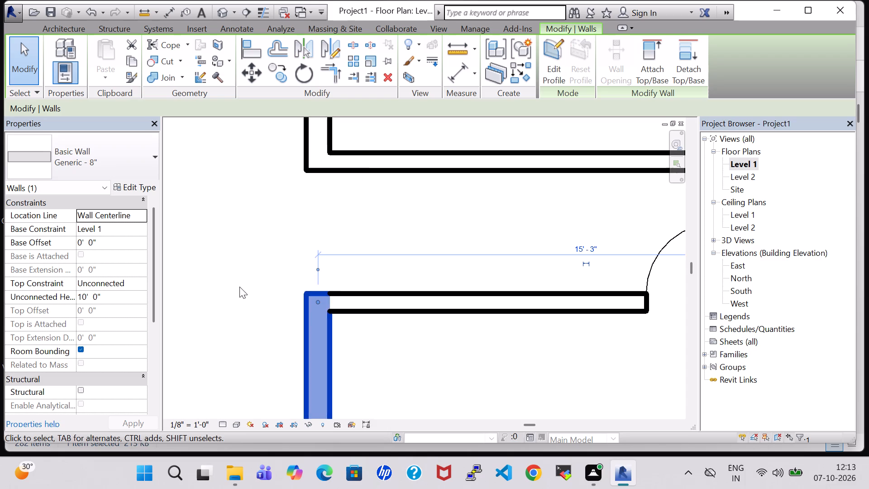
left_click(239, 287)
scroll(386, 220, "down", 4)
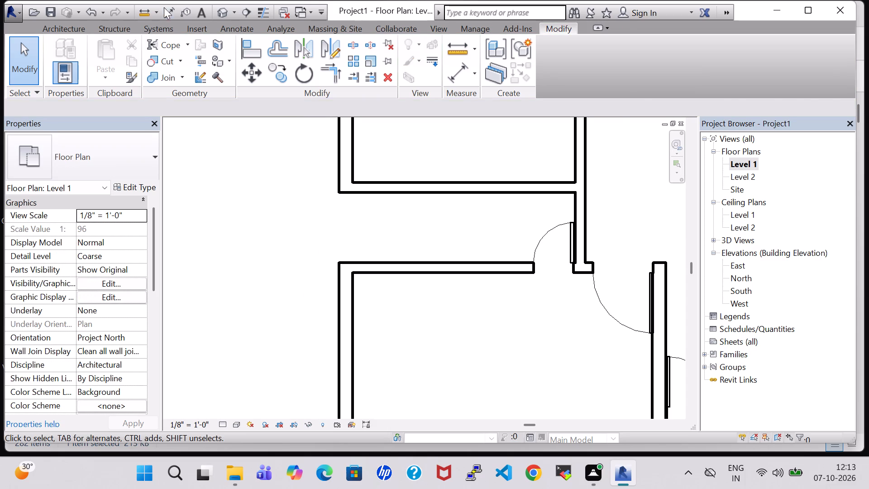
Draw a 4'-0" Generic - 8" wall, 10' high, closing the narrow room about 2'-2" east of the west exterior wall line.
left_click(59, 24)
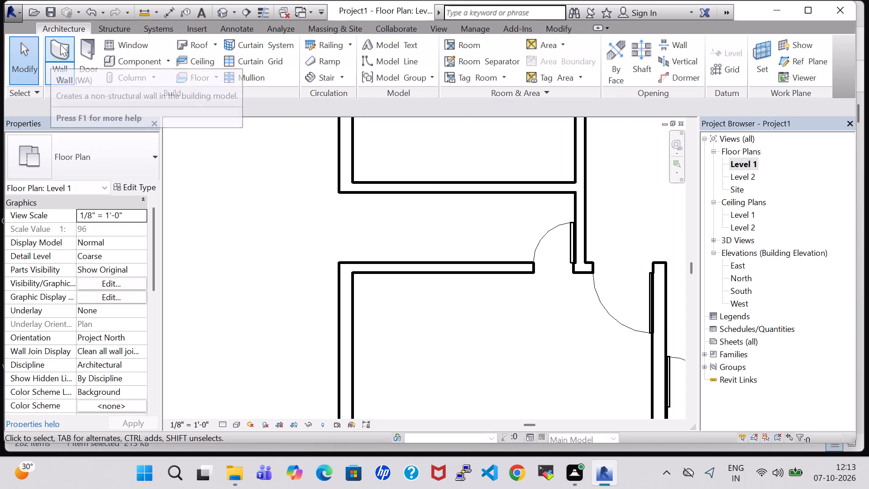
left_click(62, 43)
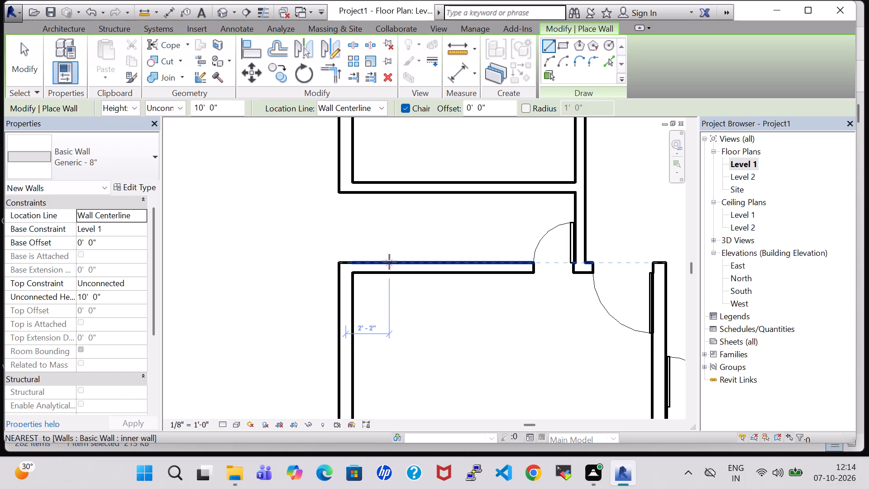
left_click(389, 267)
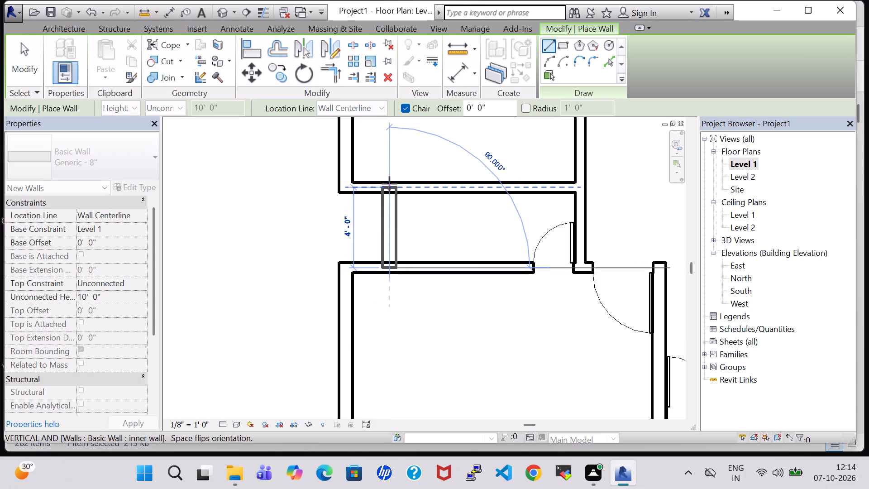
left_click(389, 184)
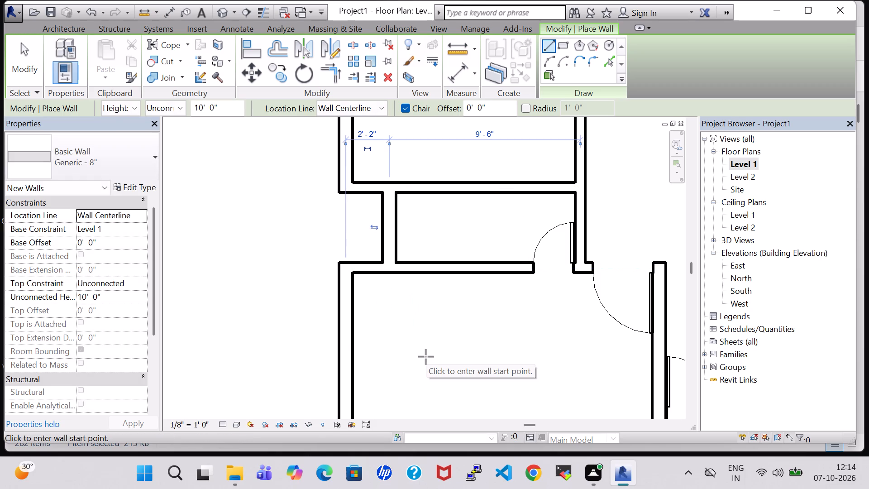
key("Escape")
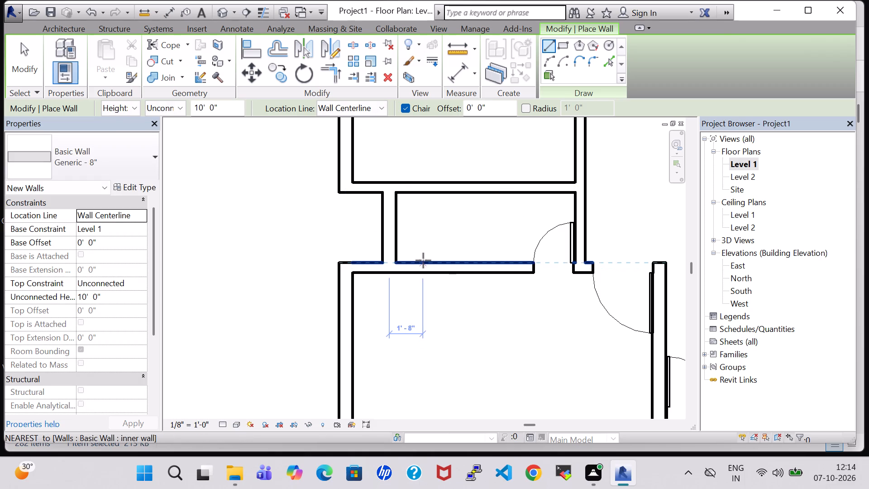
key("Escape")
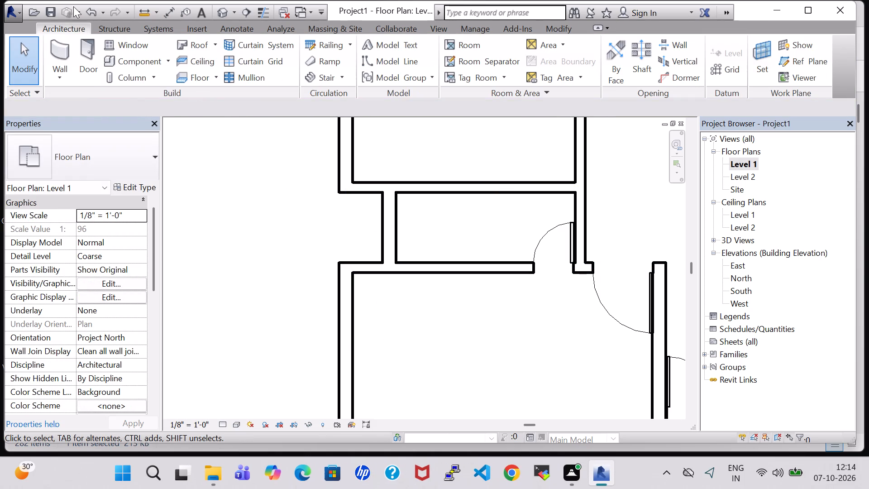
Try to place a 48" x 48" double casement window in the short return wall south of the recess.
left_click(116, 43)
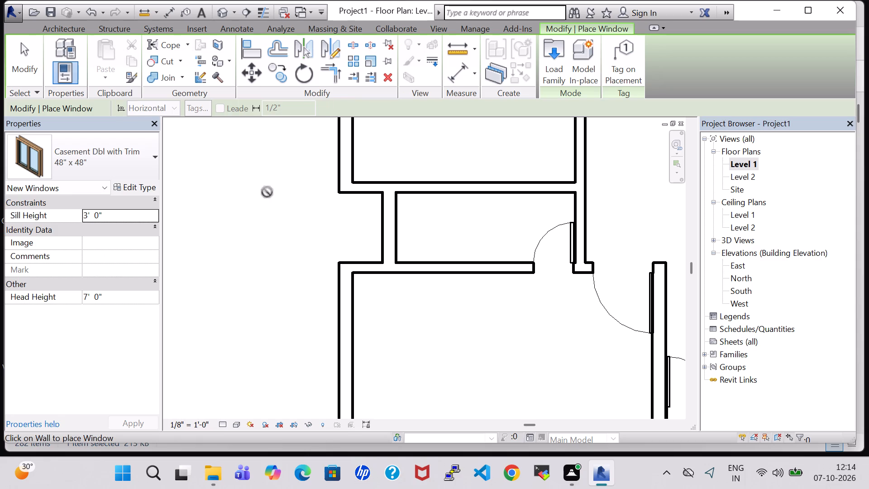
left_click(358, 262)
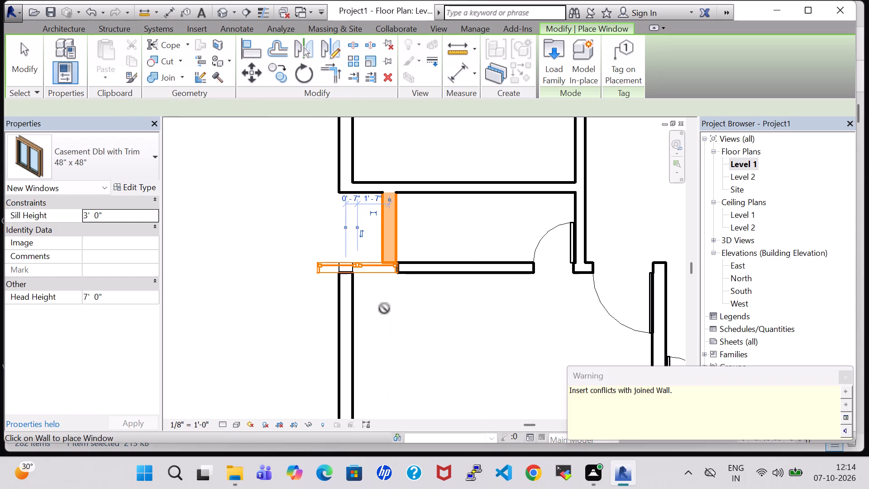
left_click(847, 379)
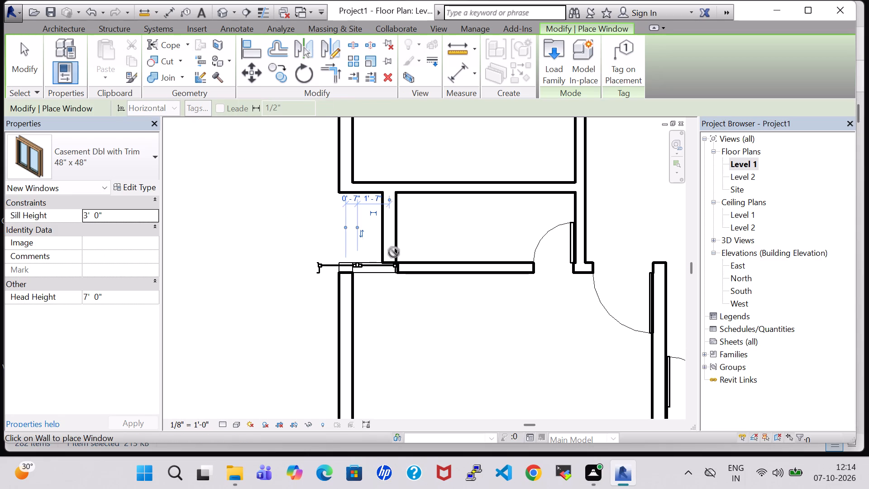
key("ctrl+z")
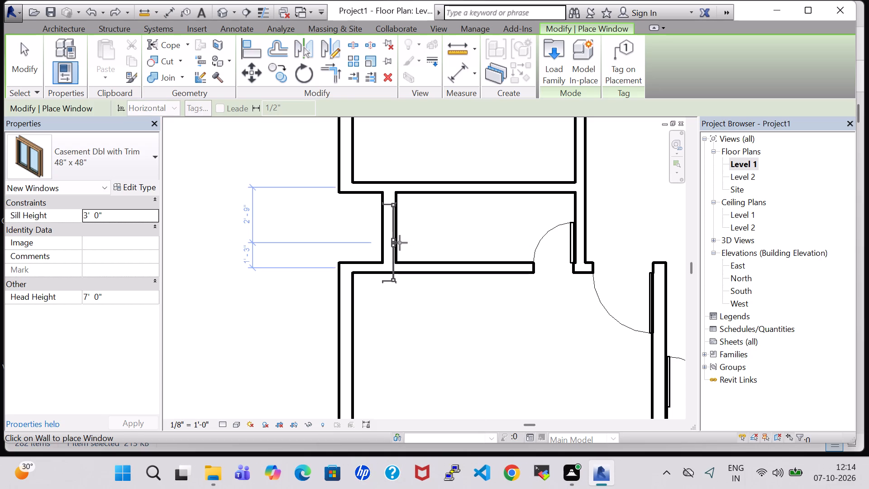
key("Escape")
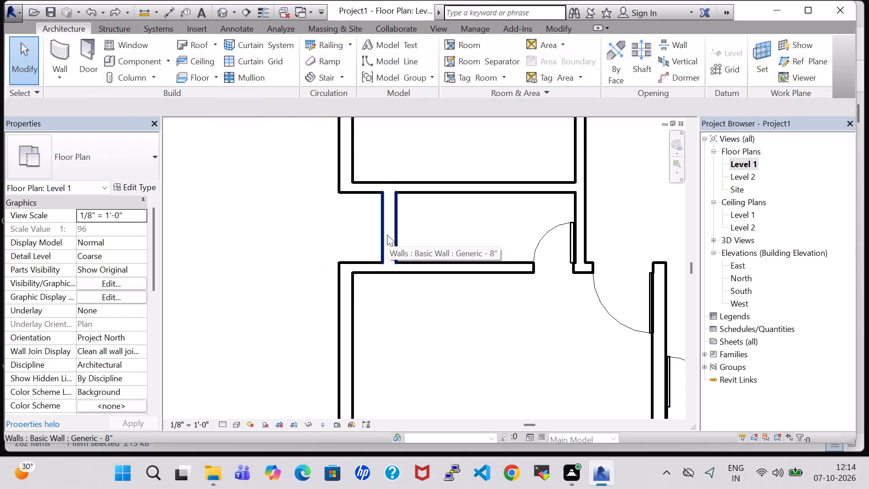
Nudge the narrow room's new west wall east to 2'-10" from the west exterior wall line.
left_click(387, 235)
key("Right")
key("Right")
key("Right")
key("Right")
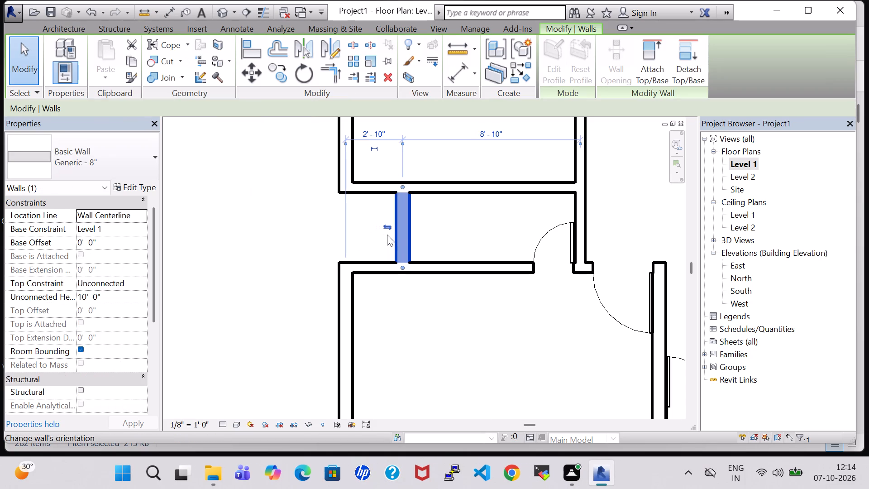
left_click(439, 350)
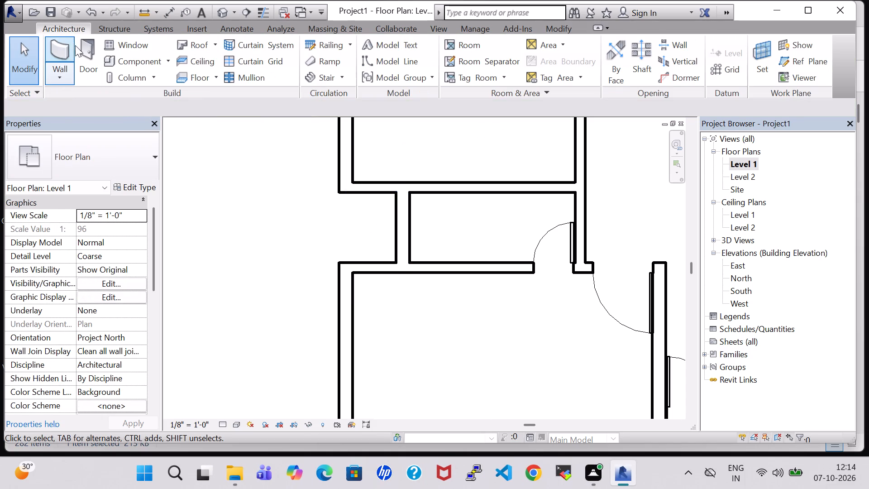
Duplicate the 48" x 48" Casement Dbl with Trim window type as "window 2".
left_click(110, 38)
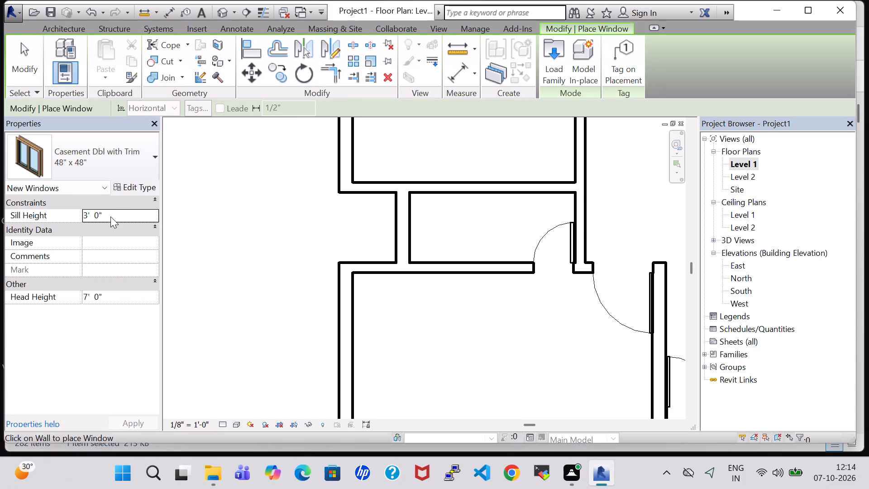
left_click(148, 187)
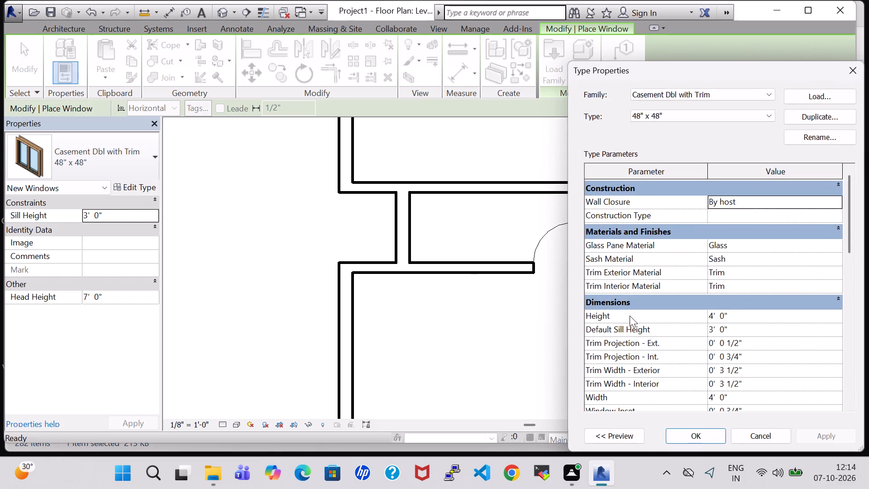
scroll(722, 302, "down", 1)
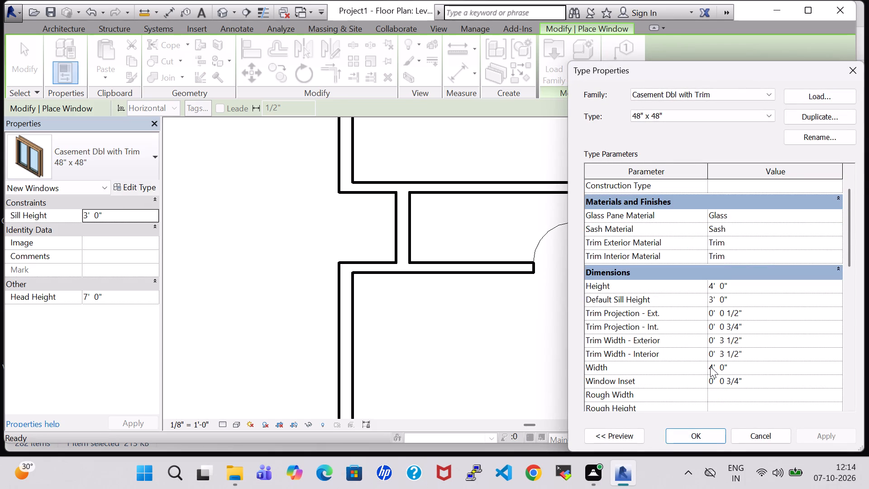
left_click(823, 114)
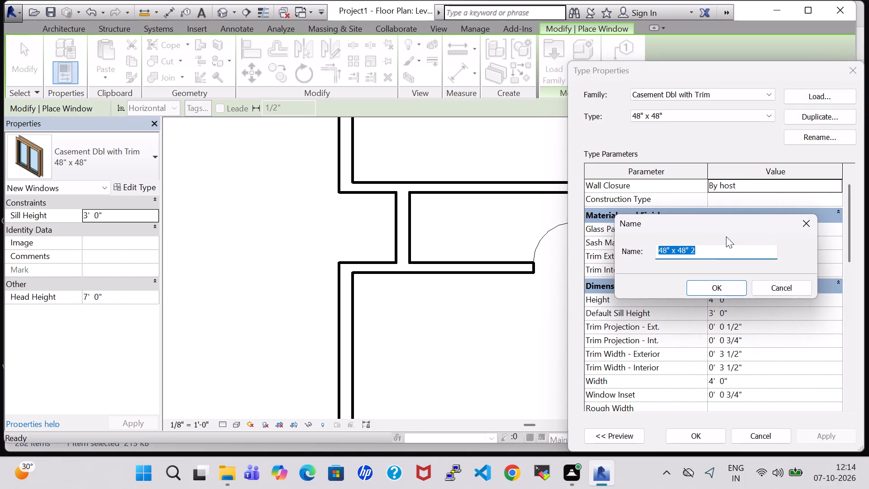
key("BackSpace")
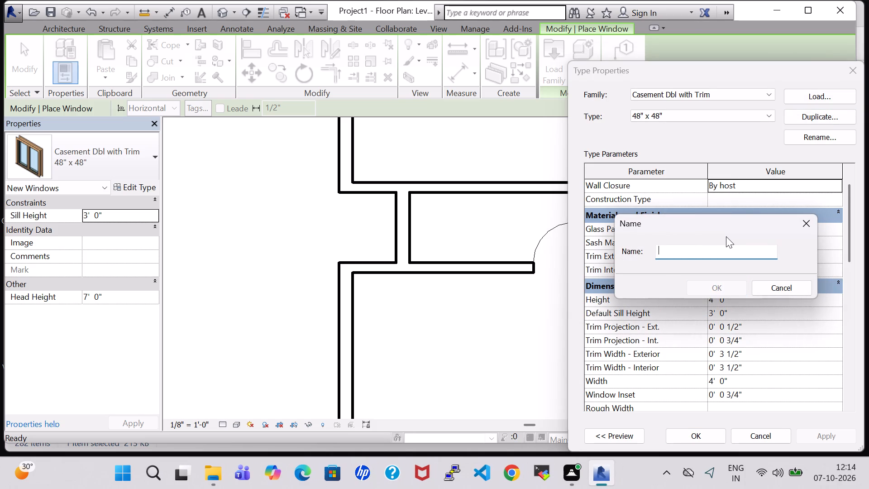
type("window 2")
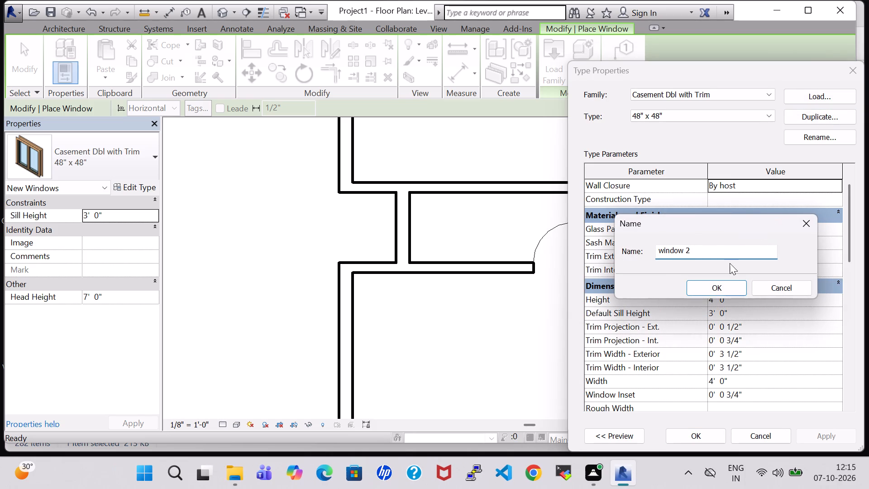
left_click(734, 286)
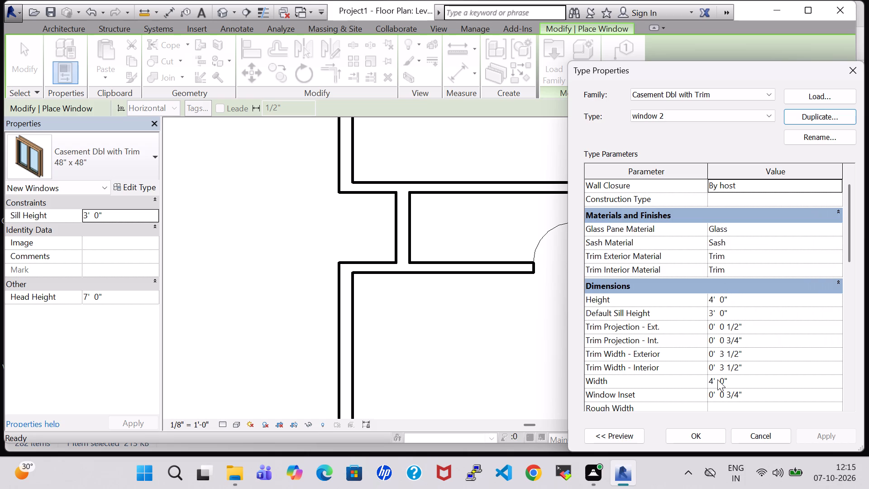
Set the width of the window 2 casement type to 2'.
left_click(714, 384)
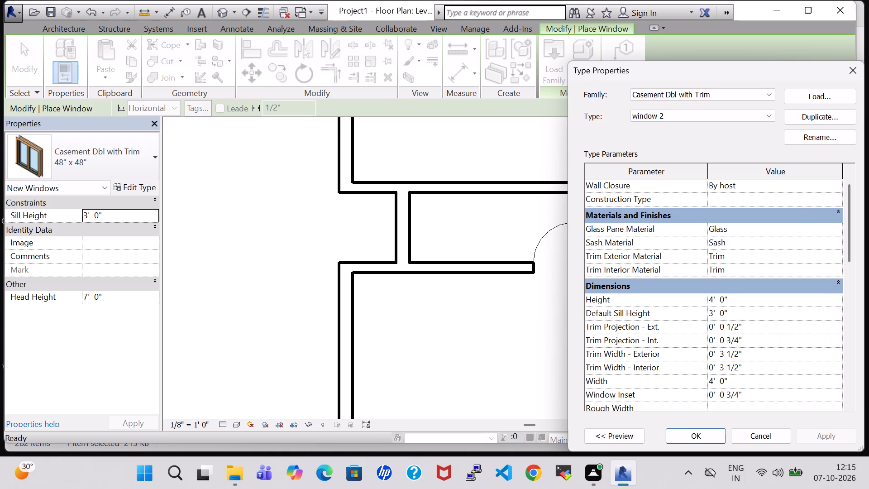
key("BackSpace")
key("2")
left_click(704, 438)
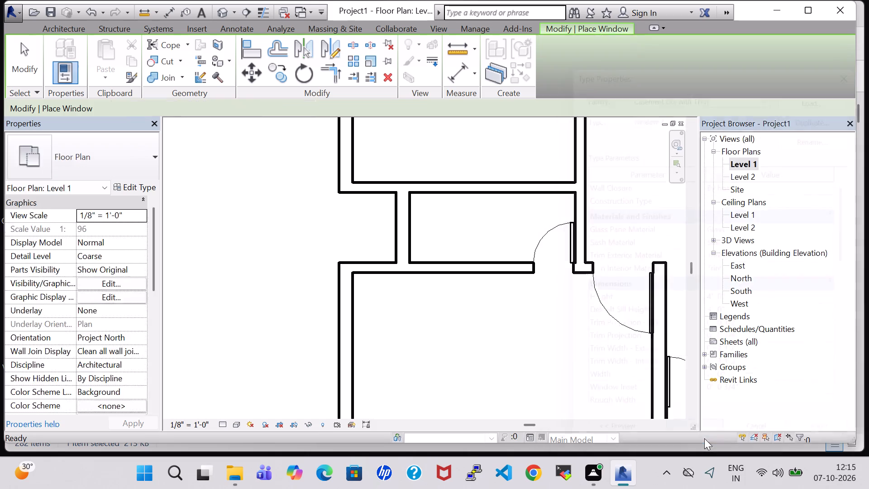
Place a window 2 casement in the short return wall south of the recess, about 1'-1" from the west exterior wall line.
left_click(368, 264)
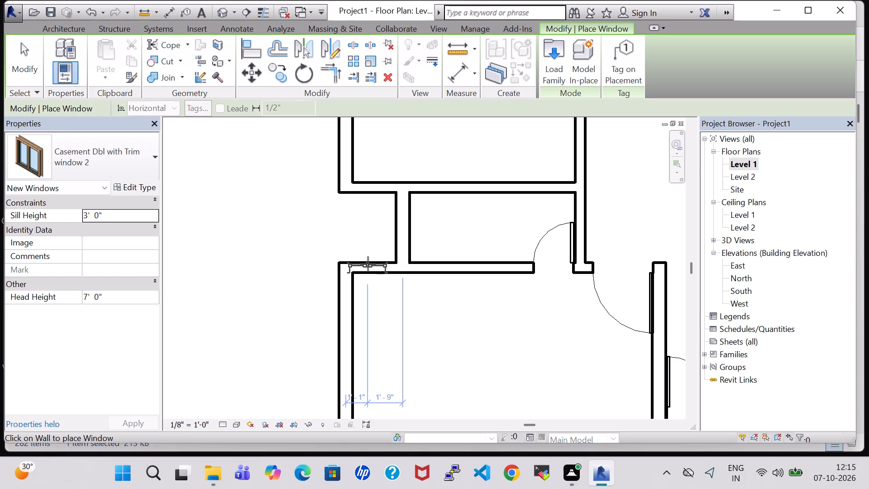
key("Escape")
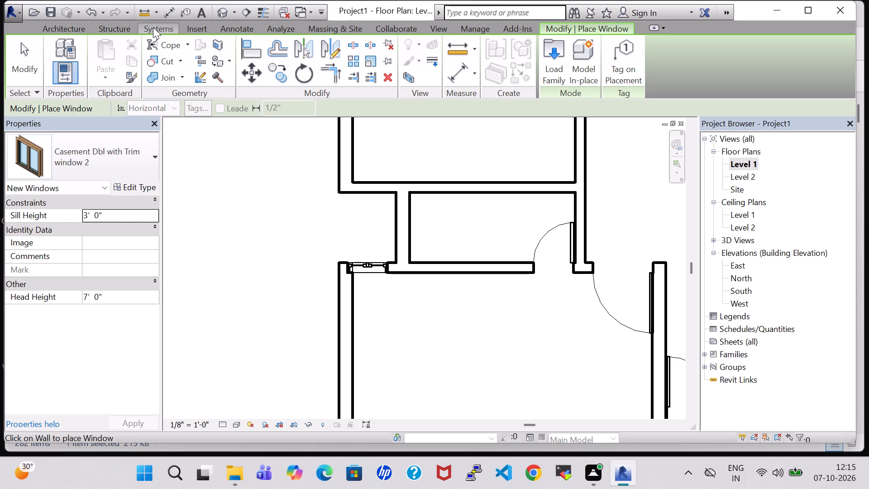
Inspect the new recess window and surrounding west walls from outside in the 3D view.
left_click(225, 5)
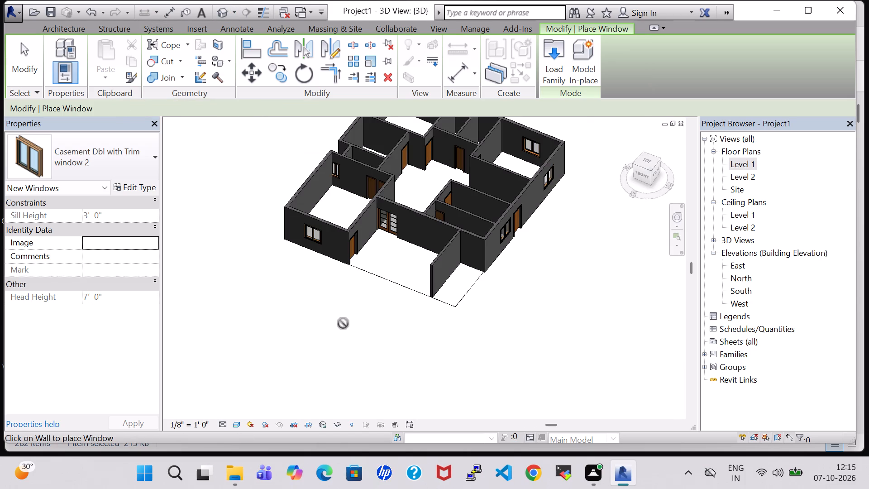
scroll(267, 338, "up", 1, "shift")
middle_click_drag(267, 338, 585, 268, "shift")
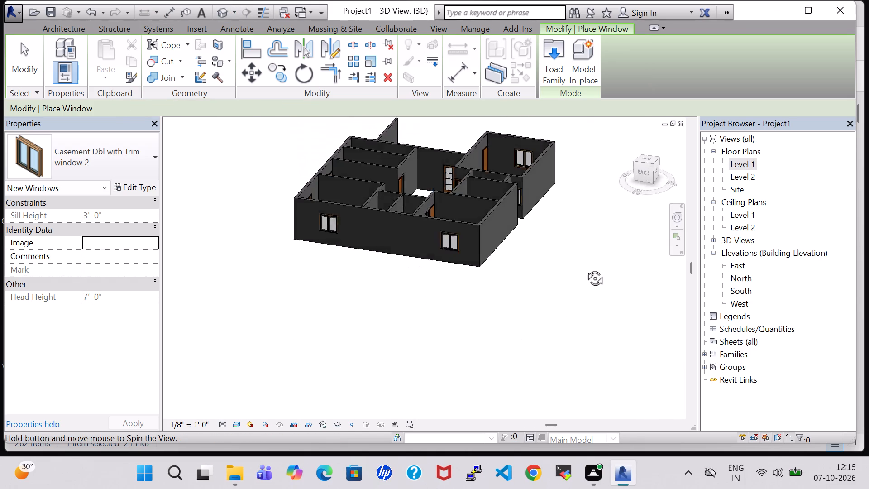
middle_click_drag(585, 268, 588, 232, "shift")
scroll(523, 218, "up", 5)
middle_click_drag(505, 221, 497, 287)
scroll(505, 221, "up", 1)
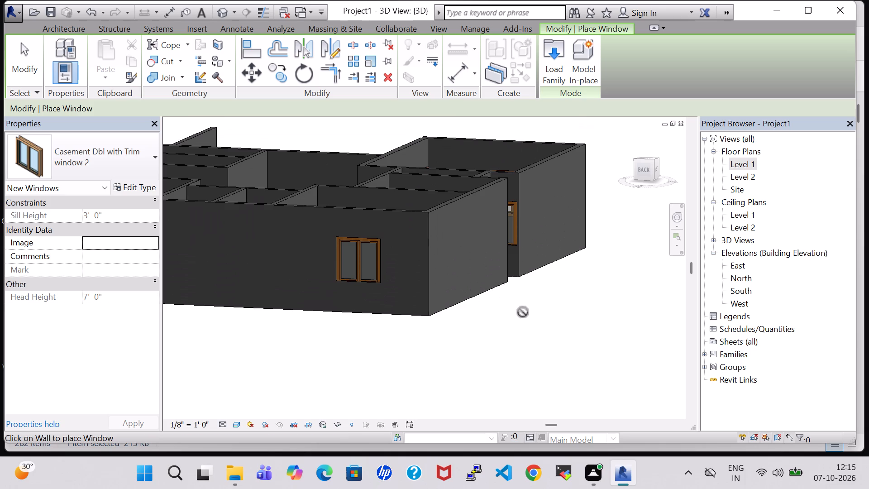
middle_click_drag(525, 315, 502, 325, "shift")
scroll(502, 325, "up", 5, "shift")
middle_click_drag(502, 325, 478, 328, "shift")
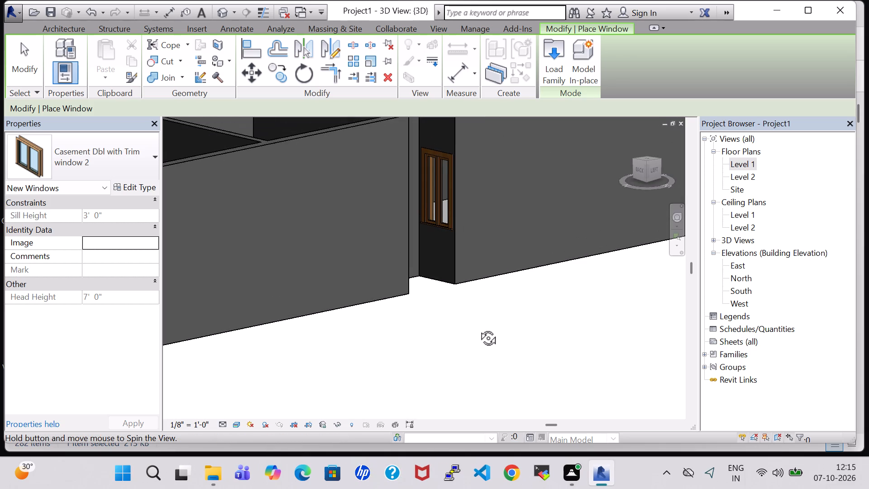
middle_click_drag(478, 328, 474, 333, "shift")
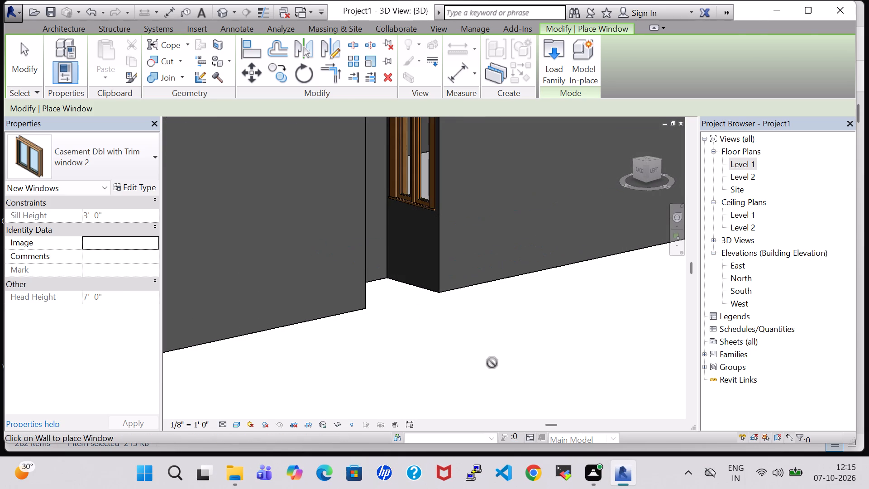
key("Escape")
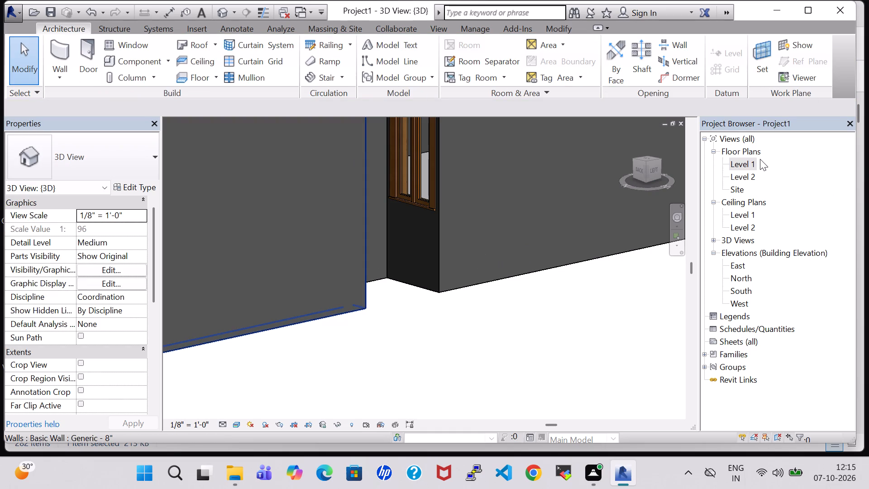
Return to the Level 1 floor plan showing the whole house.
double_click(744, 163)
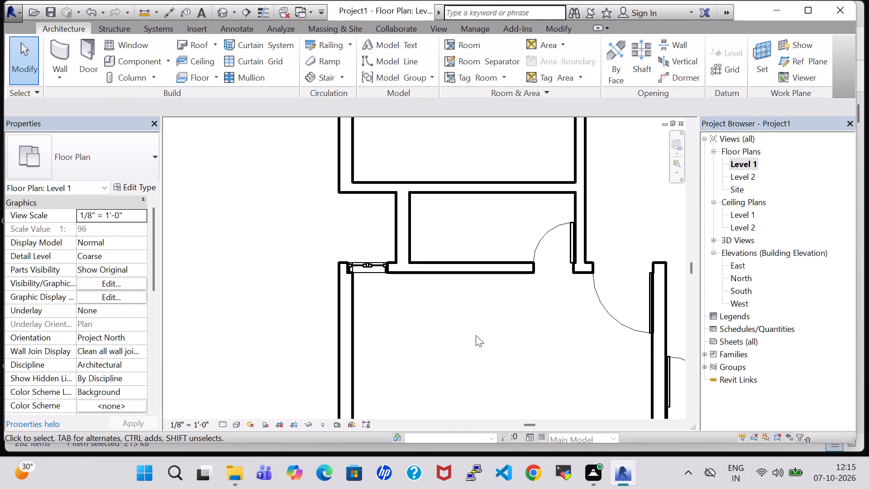
scroll(471, 331, "down", 4)
scroll(490, 299, "down", 2)
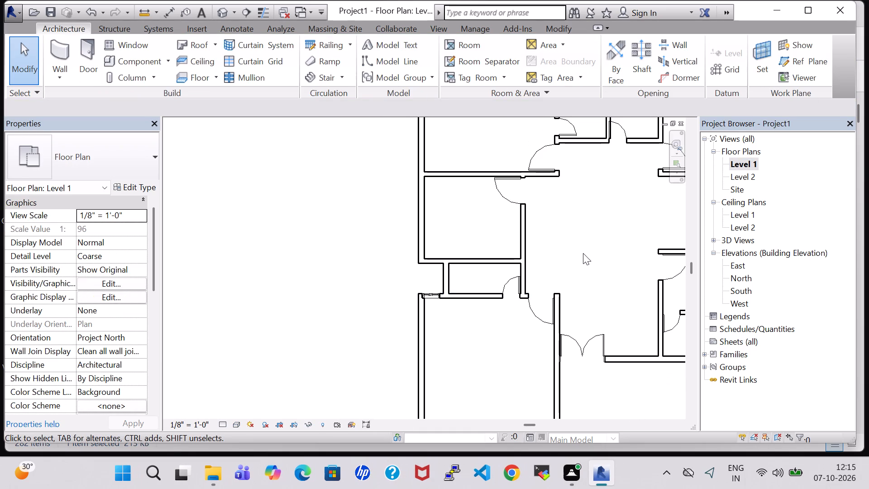
middle_click_drag(583, 253, 532, 248)
scroll(532, 248, "down", 1)
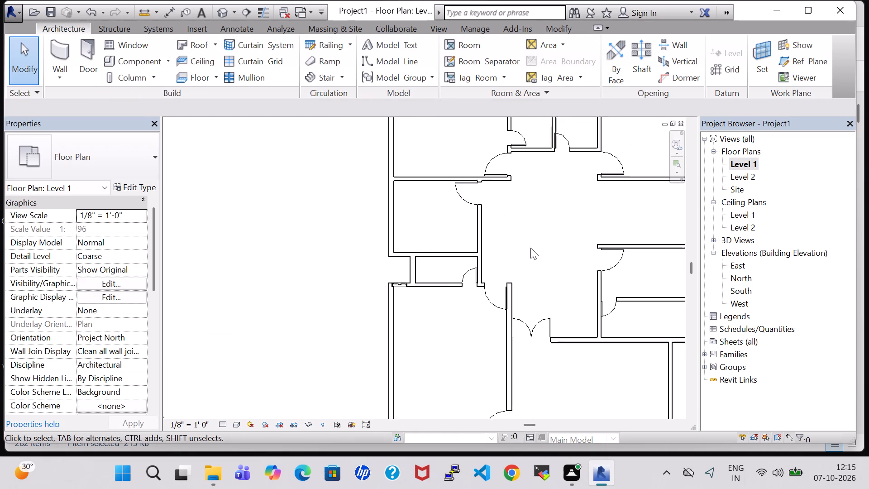
scroll(530, 248, "down", 3)
middle_click_drag(530, 248, 442, 255)
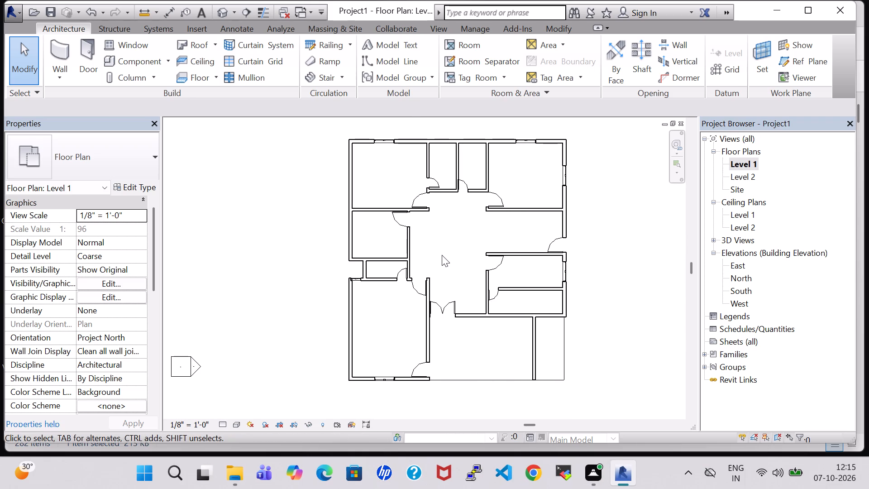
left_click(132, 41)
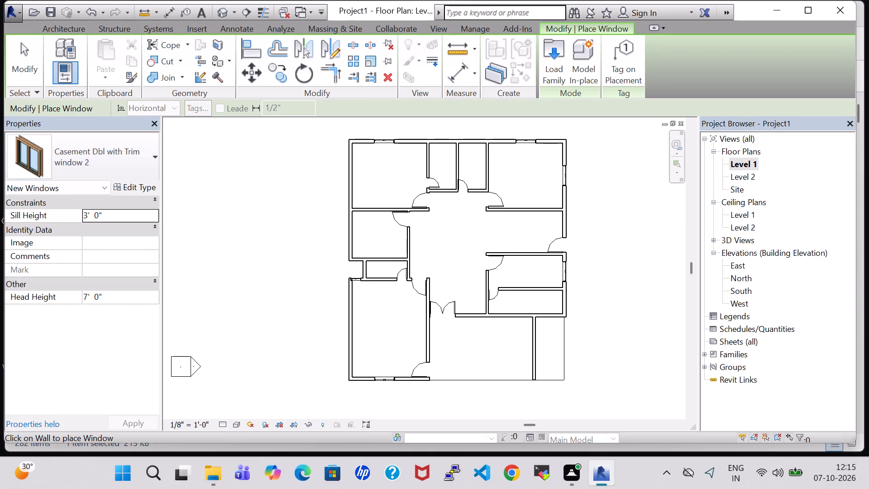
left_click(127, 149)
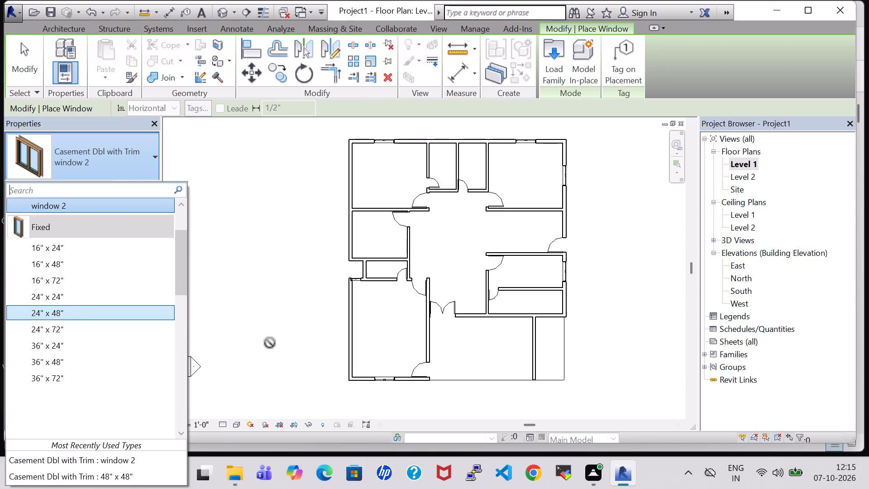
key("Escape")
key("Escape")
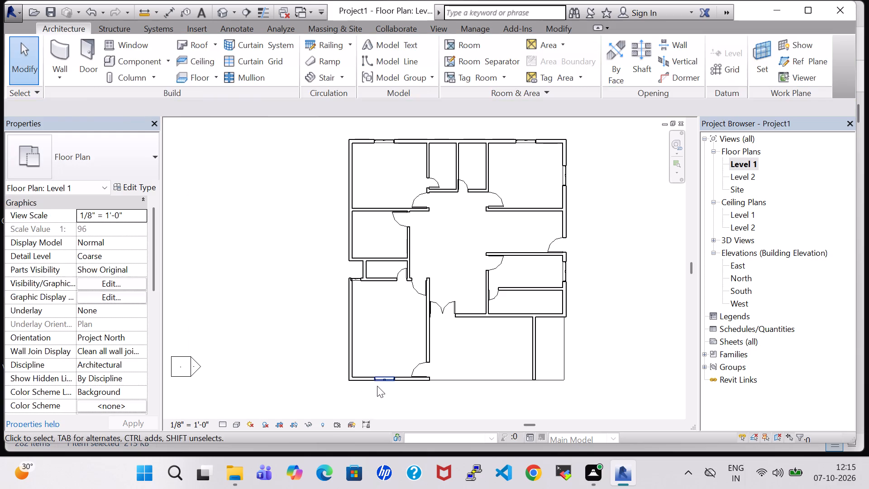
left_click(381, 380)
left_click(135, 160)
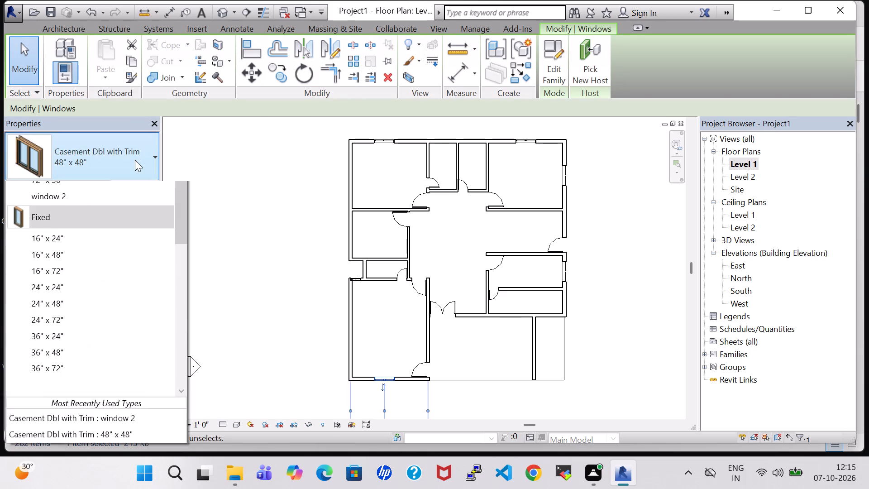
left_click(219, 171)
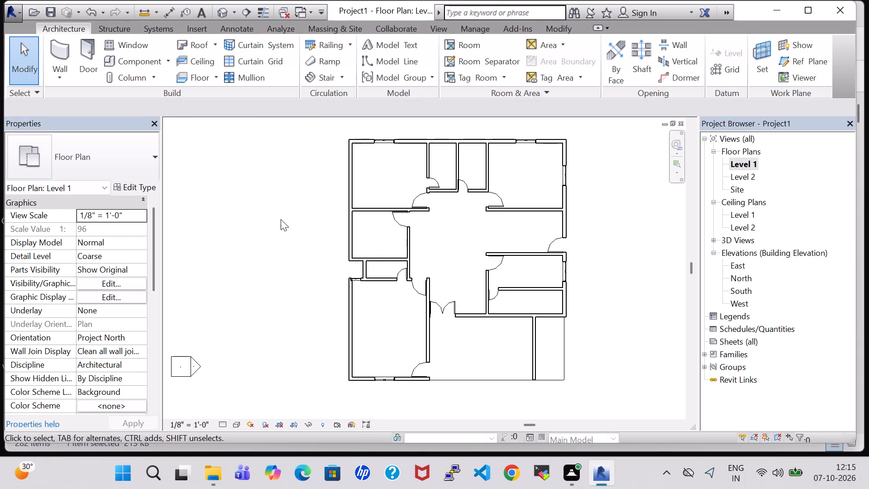
Place a 48" x 48" Casement Dbl with Trim window in the west wall of the room north of the recess, 5'-0" from each cross wall line.
left_click(129, 48)
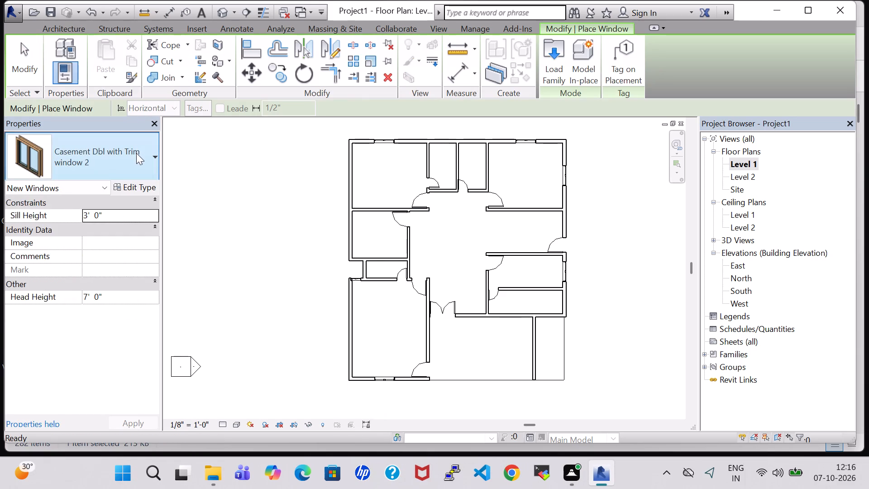
left_click(137, 154)
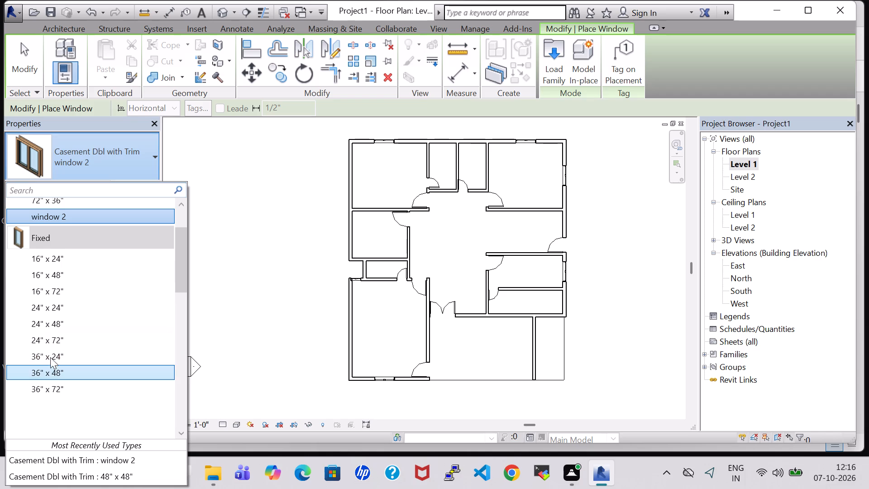
scroll(53, 348, "down", 1)
scroll(53, 348, "up", 4)
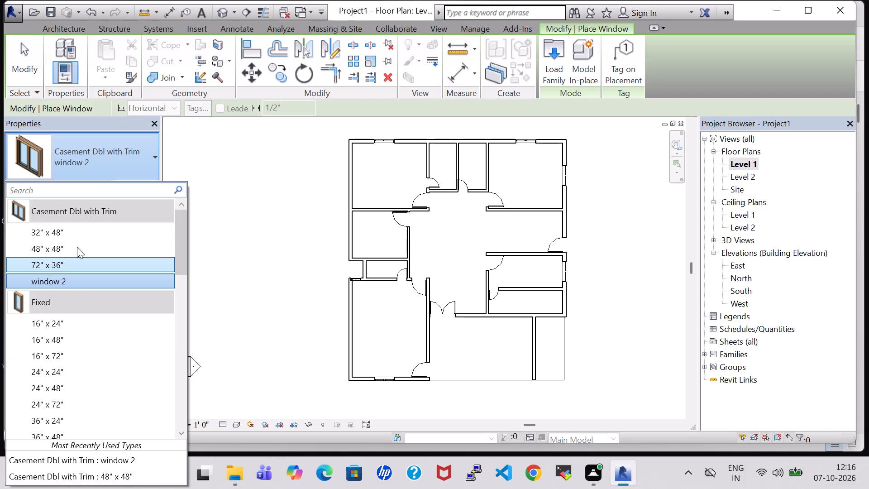
left_click(74, 245)
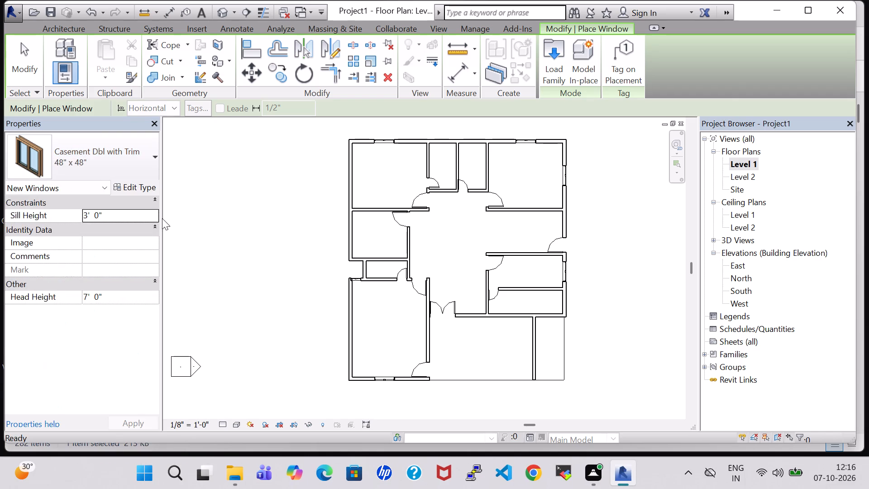
left_click(346, 232)
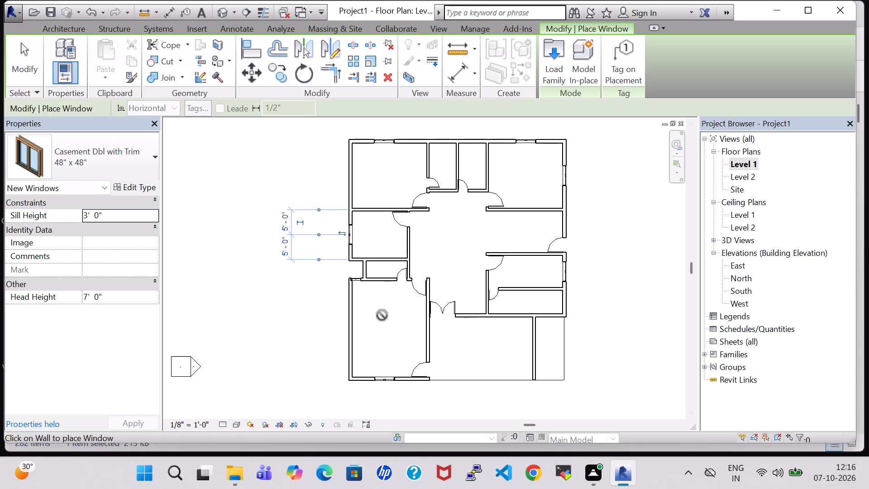
key("Escape")
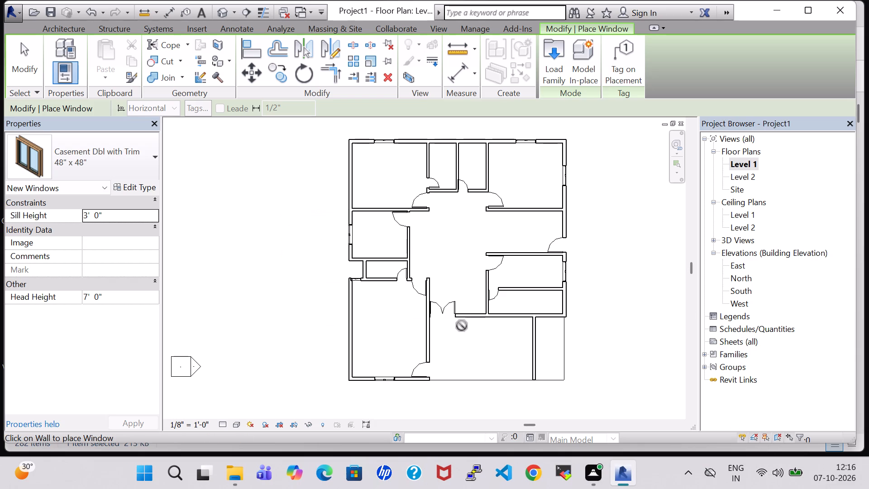
key("Escape")
Examine the Level 1 plan's rooms and exterior walls for window placement.
scroll(634, 290, "down", 1)
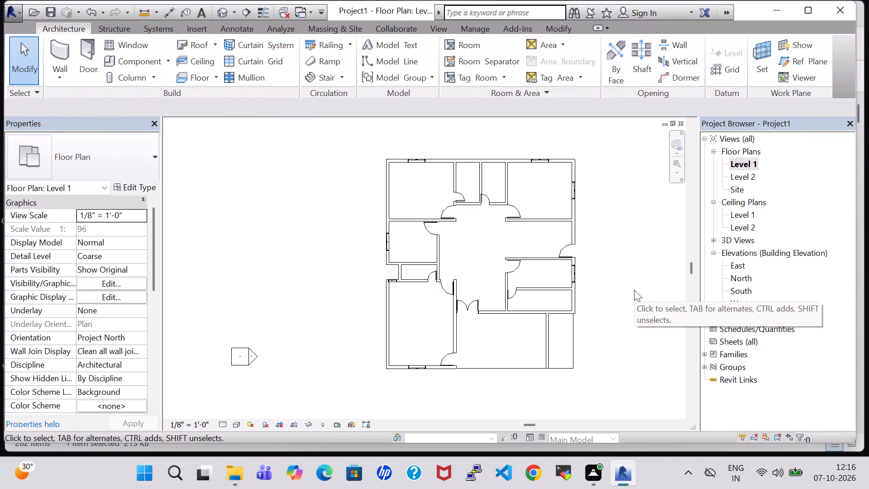
middle_click_drag(634, 290, 578, 304)
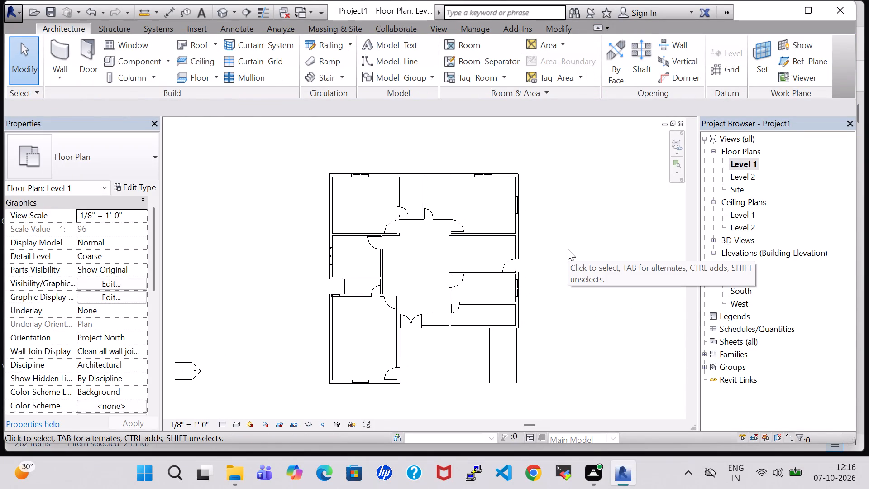
scroll(568, 249, "down", 1)
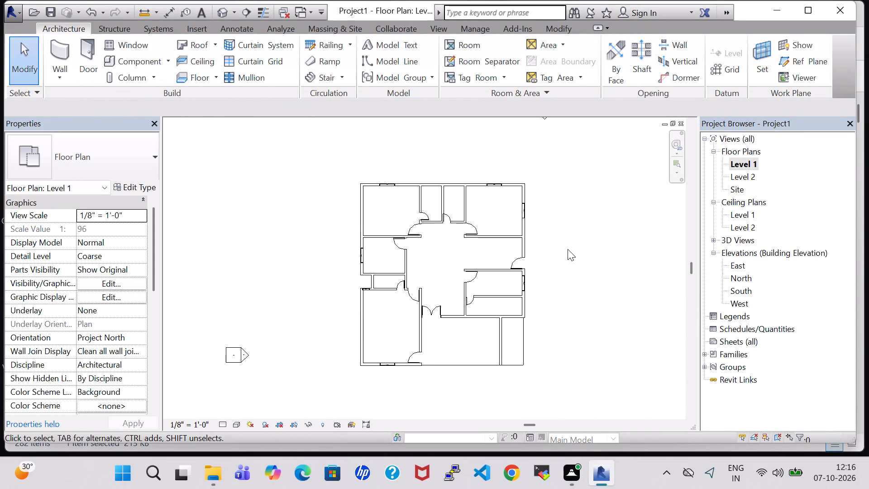
scroll(568, 249, "down", 1)
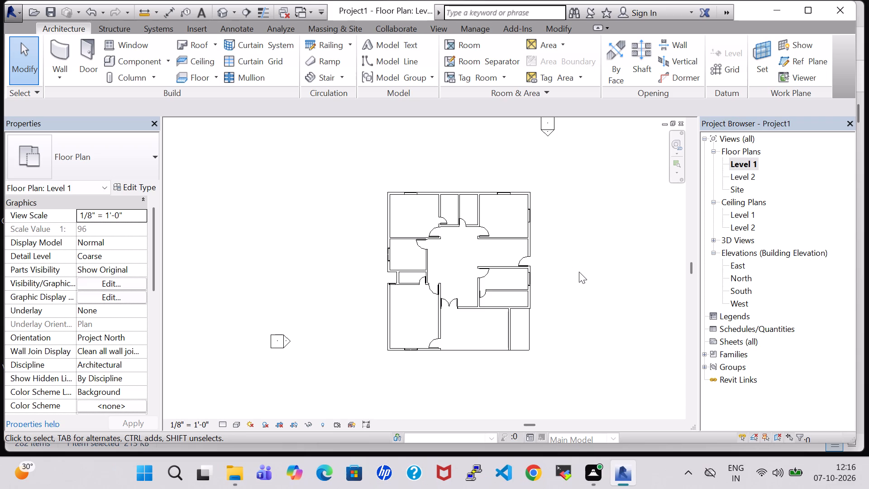
middle_click_drag(579, 272, 538, 277)
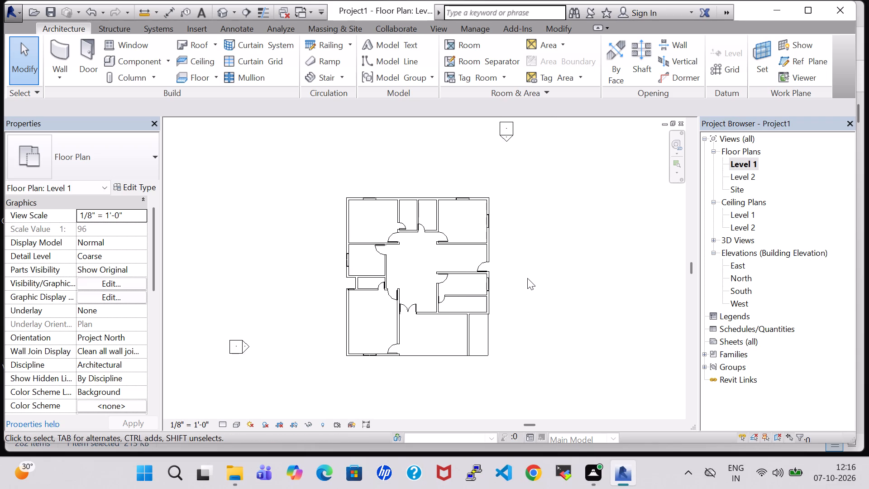
scroll(527, 278, "up", 1)
middle_click_drag(527, 278, 467, 280)
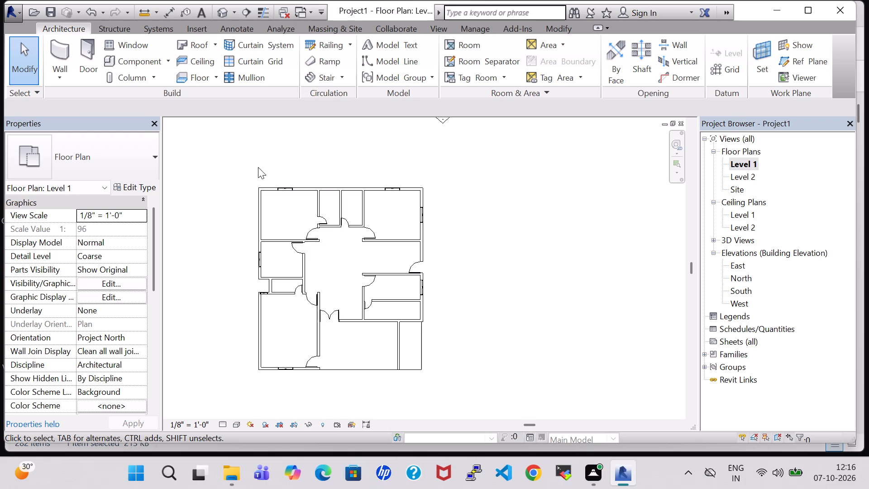
scroll(346, 238, "up", 2)
middle_click_drag(346, 238, 410, 208)
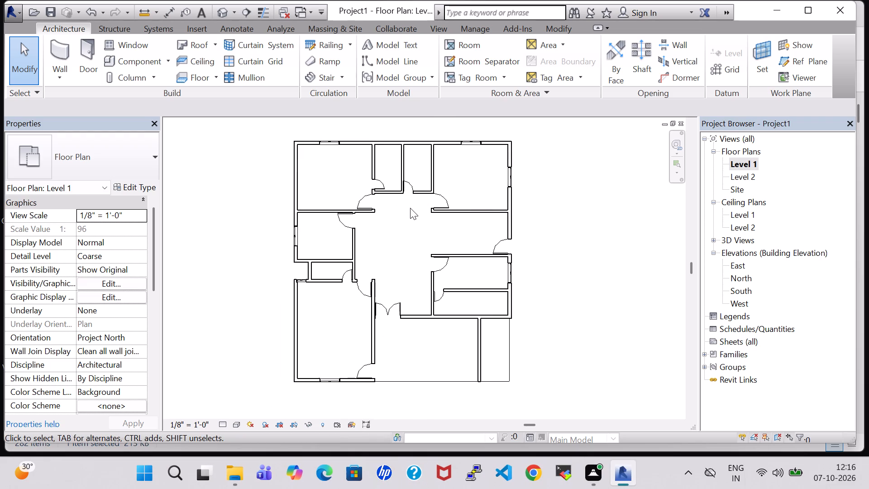
scroll(410, 208, "up", 1)
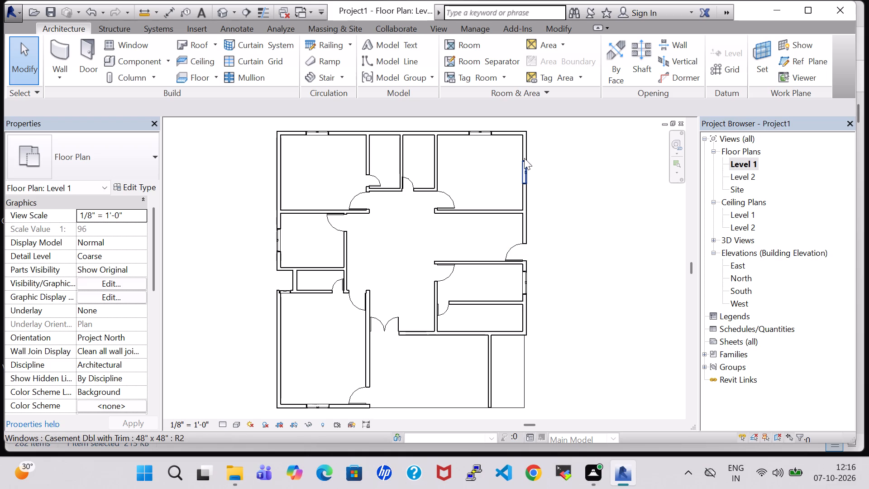
left_click(586, 198)
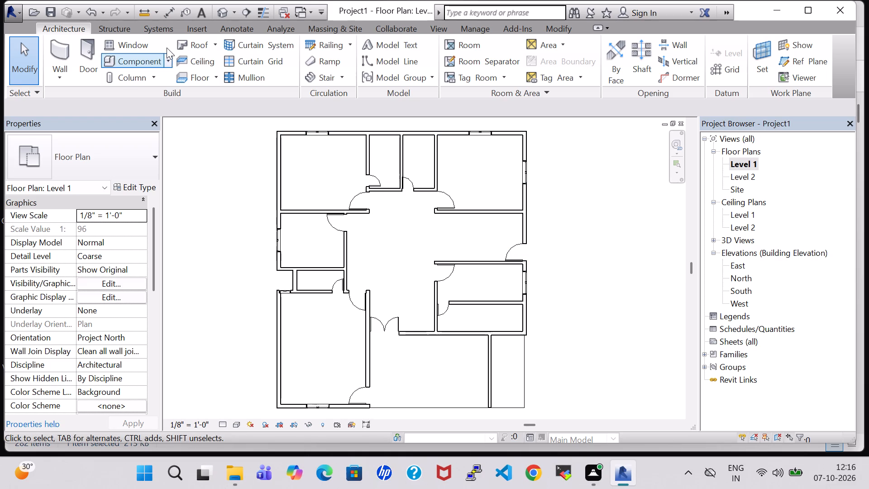
Load the Transom with Trim window family from the US Imperial Windows library for placing a 24" x 24" window.
left_click(134, 43)
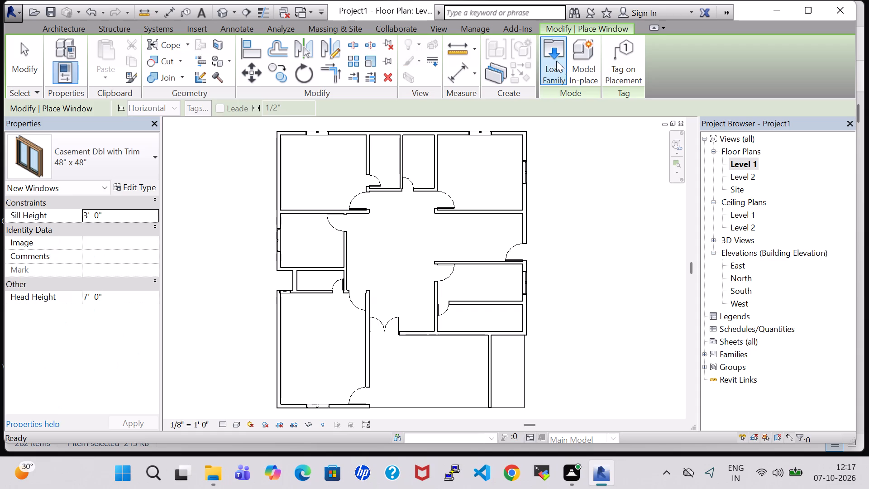
left_click(556, 61)
scroll(477, 249, "down", 3)
scroll(434, 276, "down", 3)
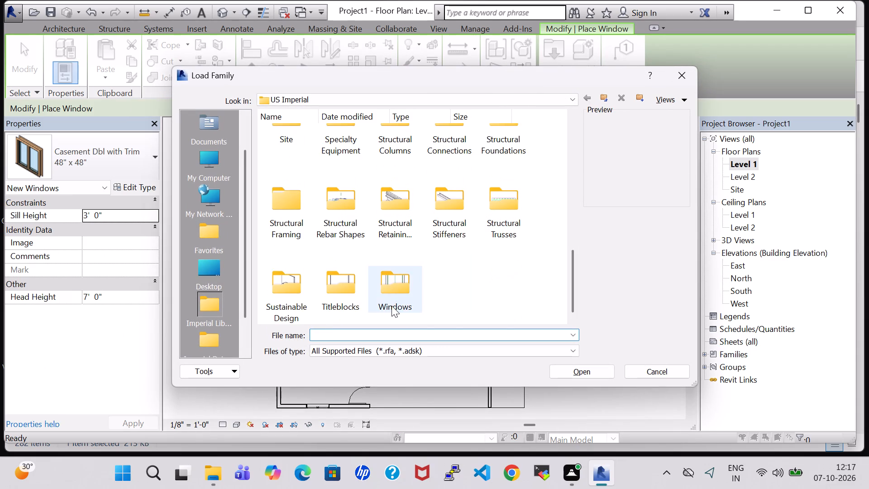
double_click(392, 306)
scroll(398, 303, "down", 4)
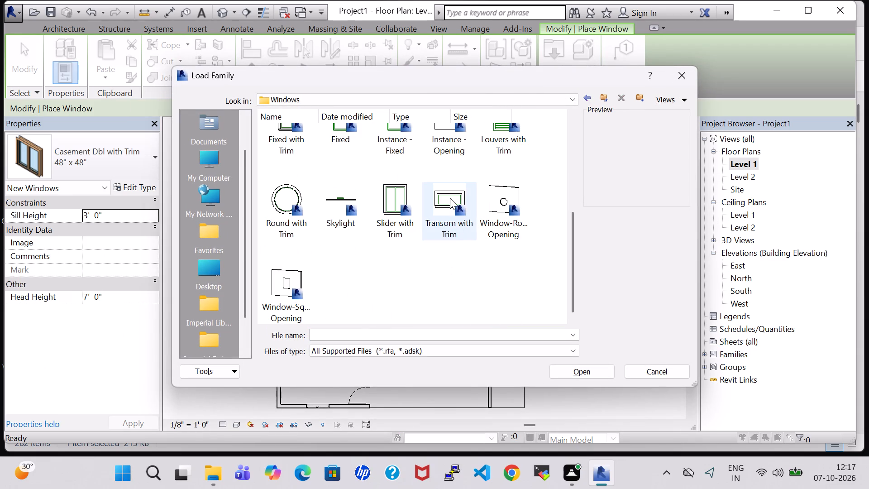
left_click(450, 198)
left_click(587, 370)
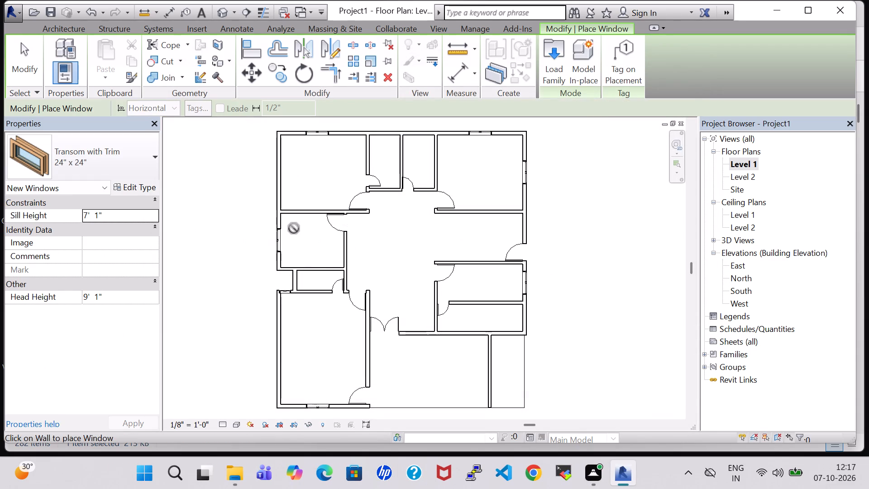
Place 24" x 24" Transom with Trim windows in the recess's inner wall, 2'-0" from each side, and the two small middle rooms' north wall.
scroll(295, 243, "up", 4)
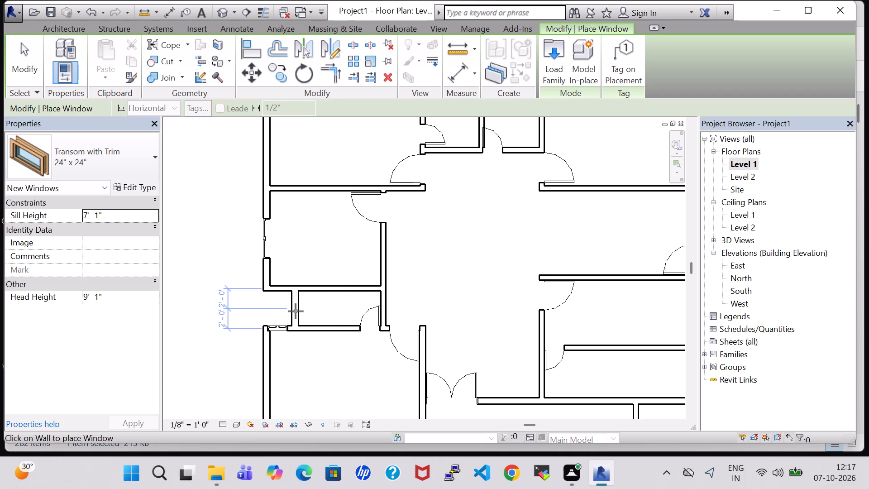
left_click(294, 309)
scroll(329, 208, "down", 4)
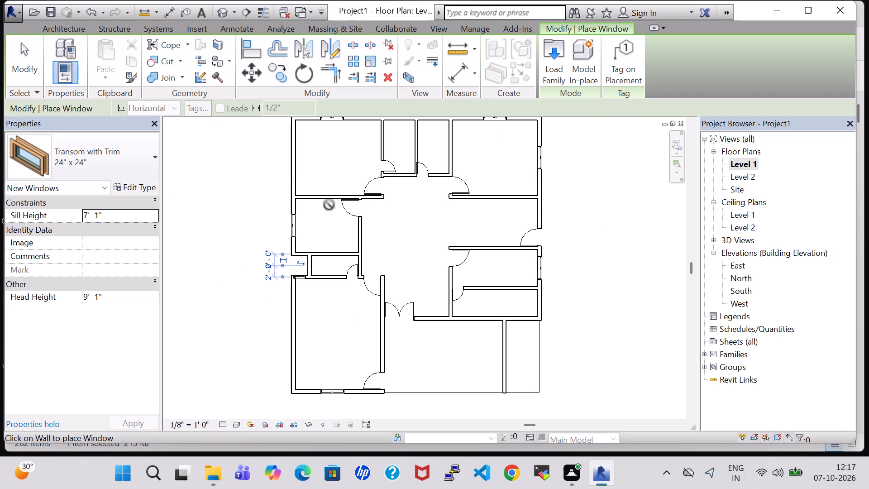
middle_click_drag(329, 173, 306, 226)
scroll(401, 181, "up", 2)
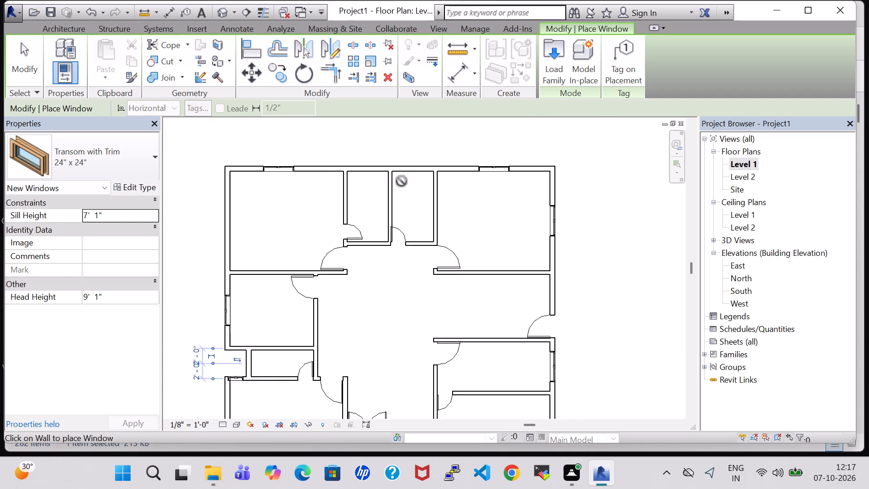
scroll(401, 181, "up", 1)
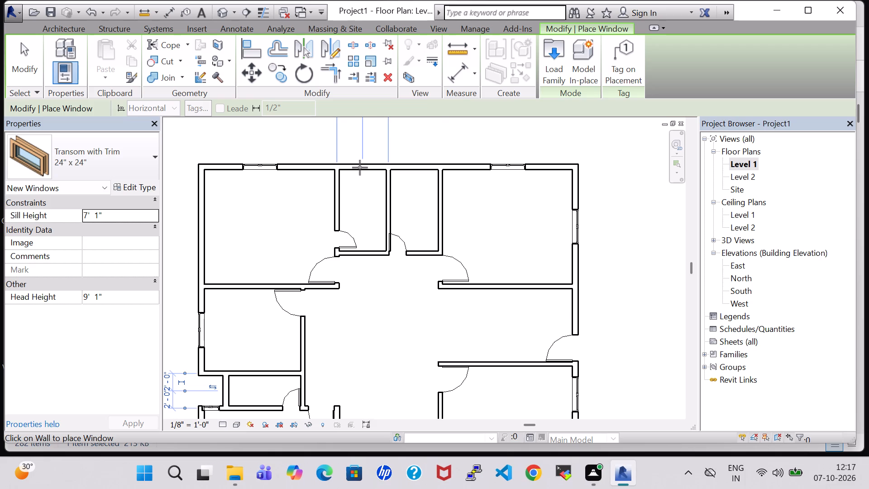
left_click(360, 168)
left_click(415, 167)
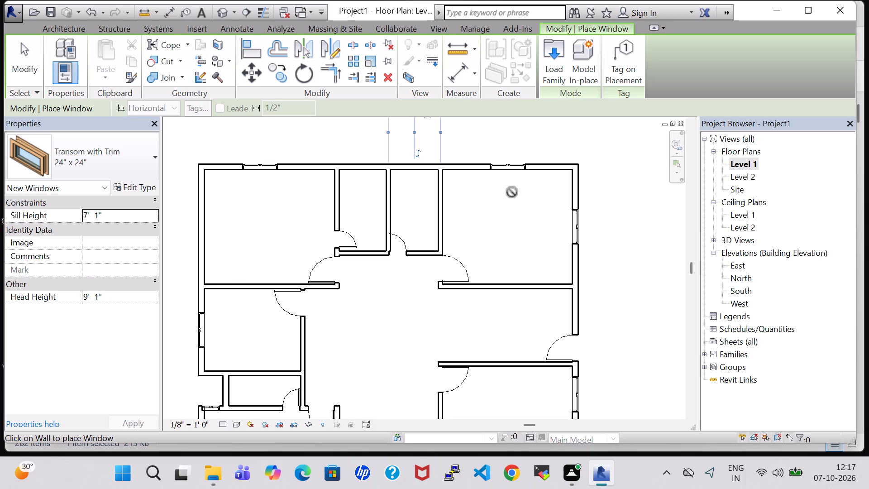
key("Escape")
key("Escape")
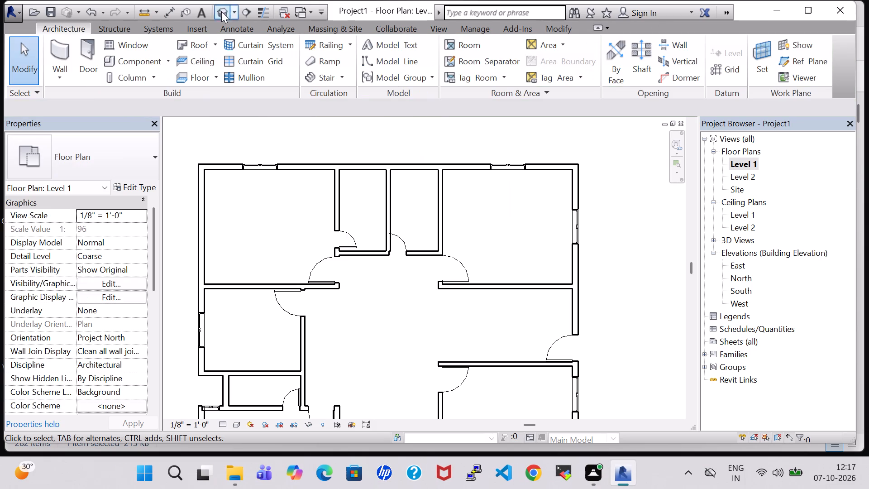
Inspect the new transom windows and surrounding exterior walls in the 3D view from the west, north and east sides.
left_click(219, 10)
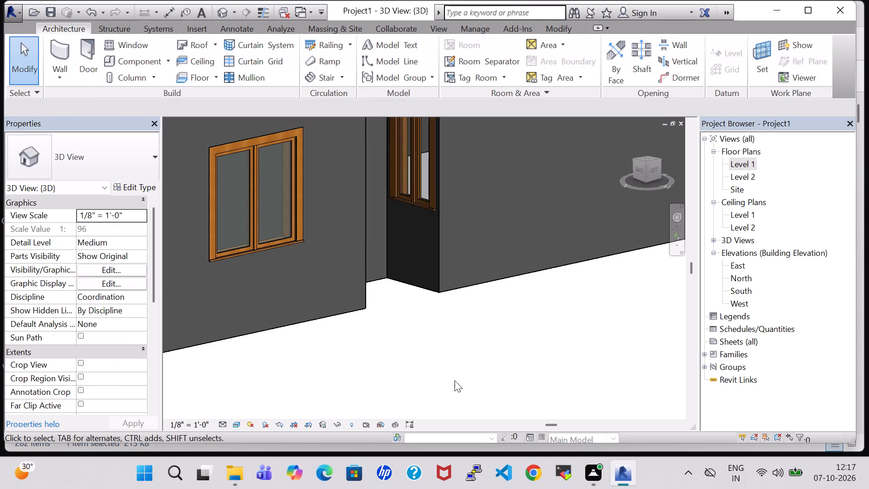
scroll(452, 371, "up", 1, "shift")
middle_click_drag(452, 371, 401, 330, "shift")
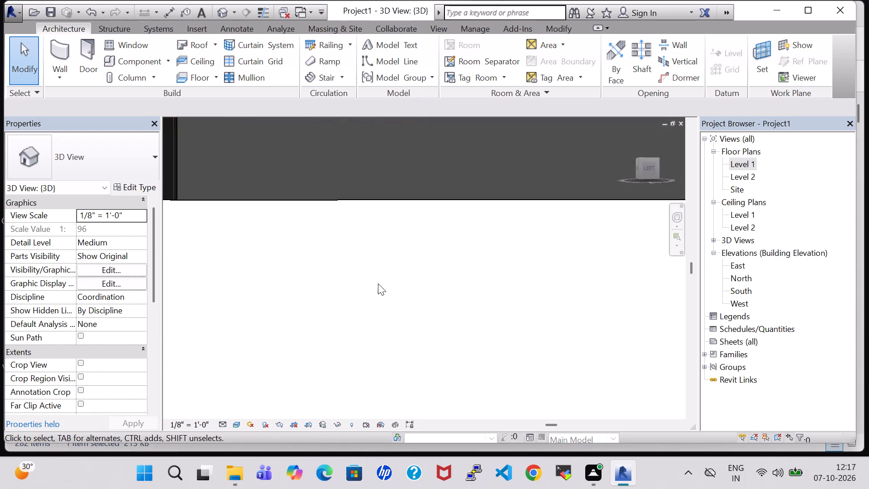
middle_click_drag(371, 264, 652, 372)
scroll(499, 340, "up", 1)
middle_click_drag(499, 340, 498, 422)
scroll(486, 286, "down", 2)
scroll(467, 366, "down", 1)
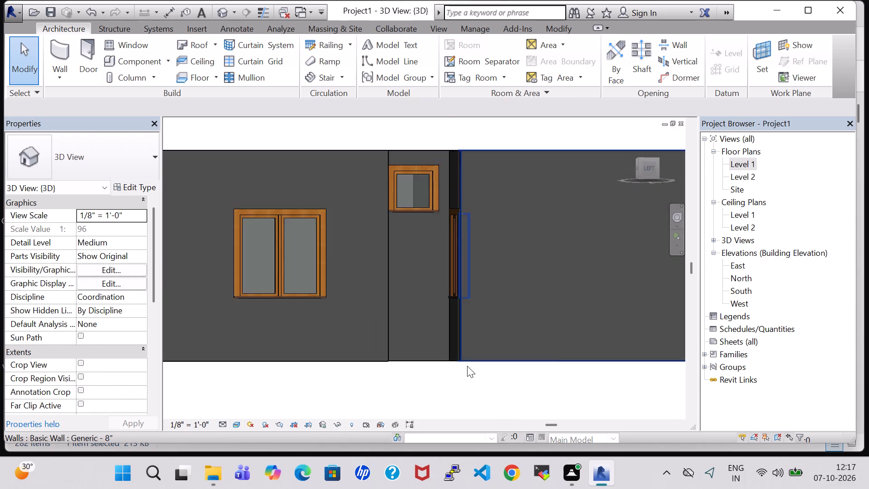
scroll(467, 366, "down", 1)
middle_click_drag(371, 384, 492, 383, "shift")
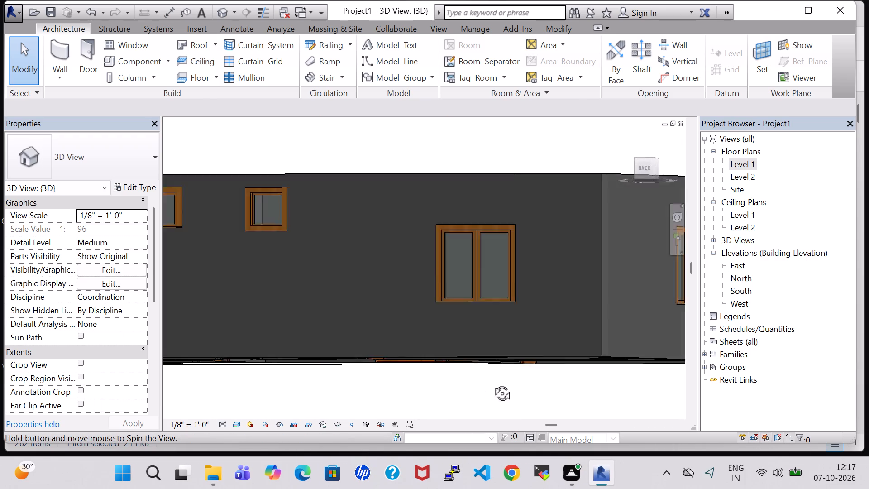
middle_click_drag(492, 383, 530, 383, "shift")
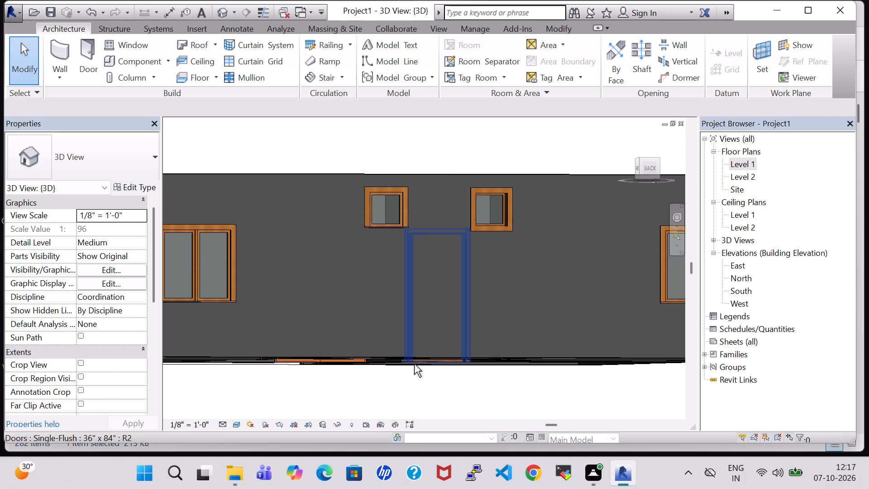
middle_click_drag(414, 397, 515, 392, "shift")
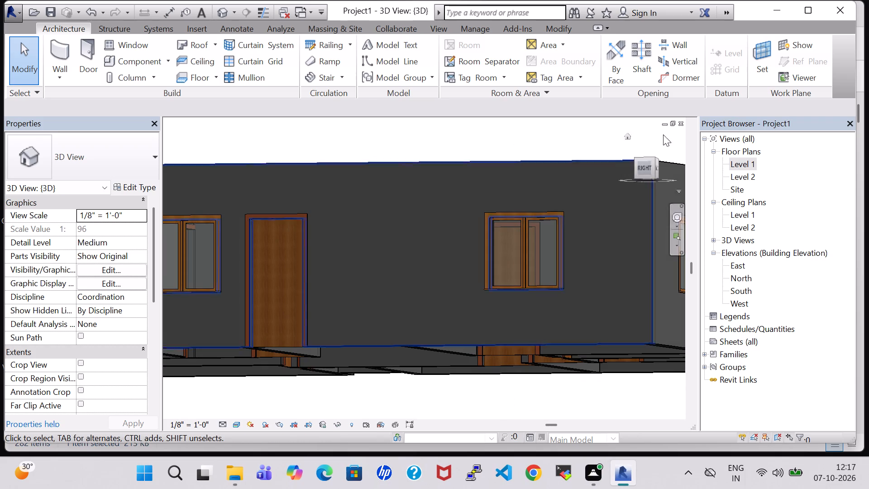
On the Level 1 plan, start an Assembled Stair and draw an eastward 11-riser run, about 9'-2" long, along the east passage's north wall.
double_click(750, 163)
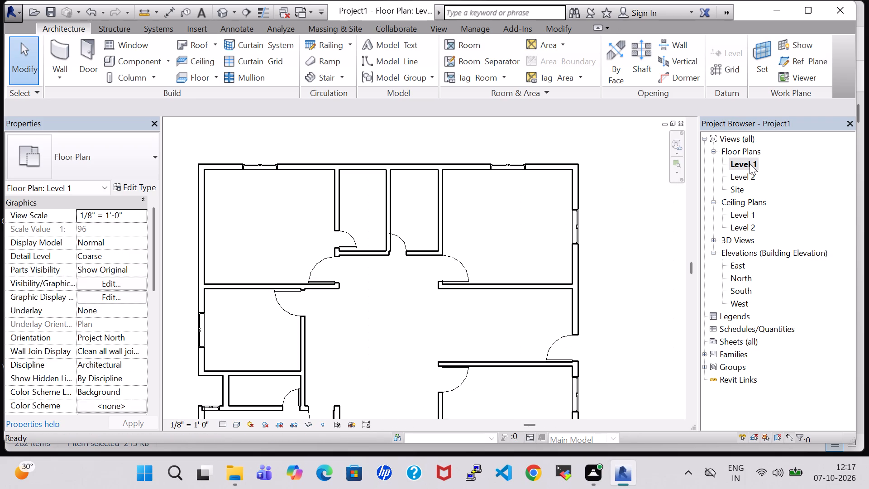
scroll(731, 120, "down", 2)
scroll(515, 184, "down", 2)
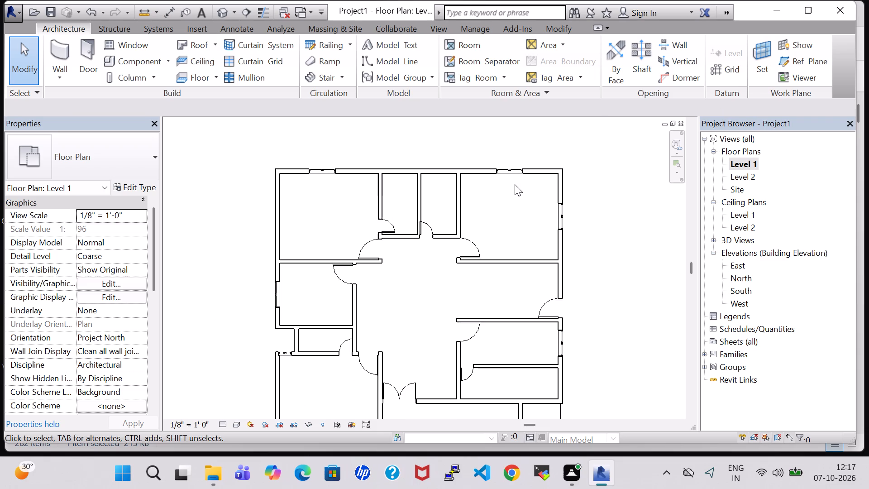
middle_click_drag(624, 299, 629, 238)
scroll(629, 238, "down", 2)
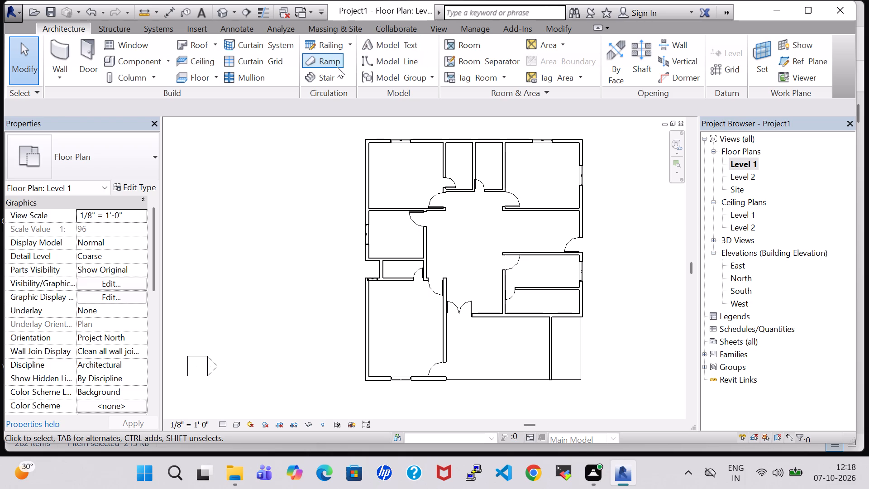
left_click(325, 77)
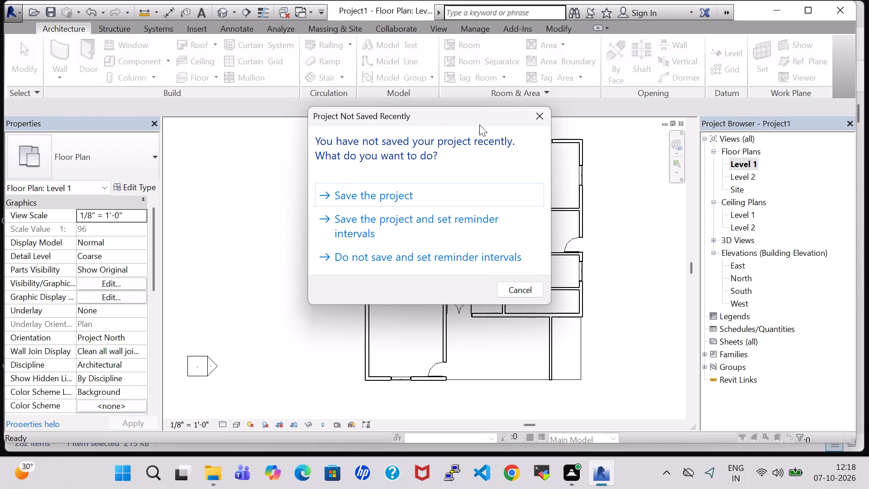
left_click(535, 116)
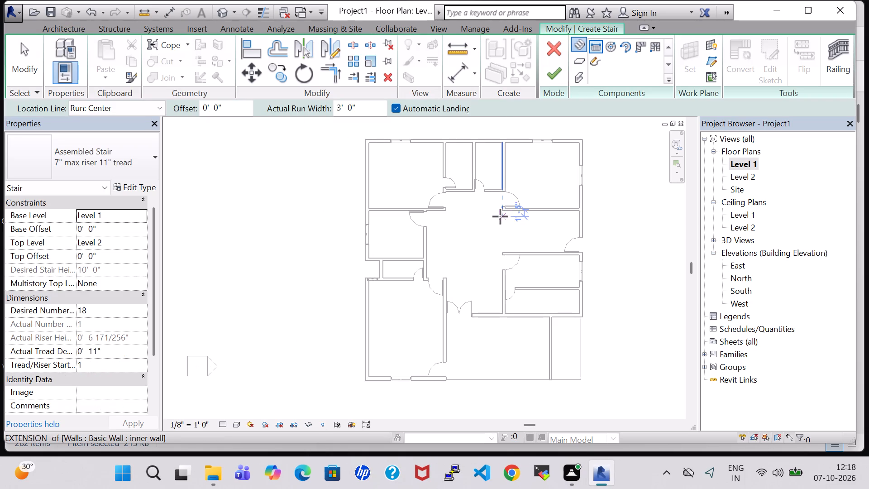
scroll(501, 214, "up", 4)
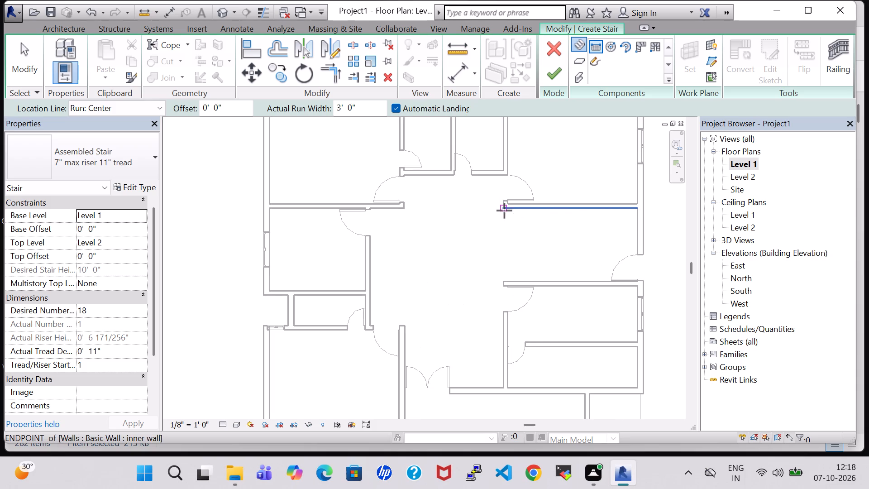
left_click(504, 211)
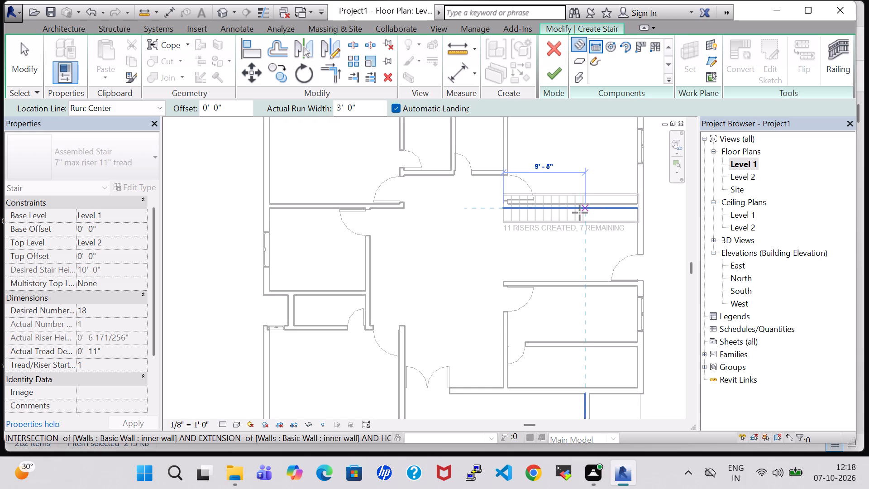
left_click(580, 213)
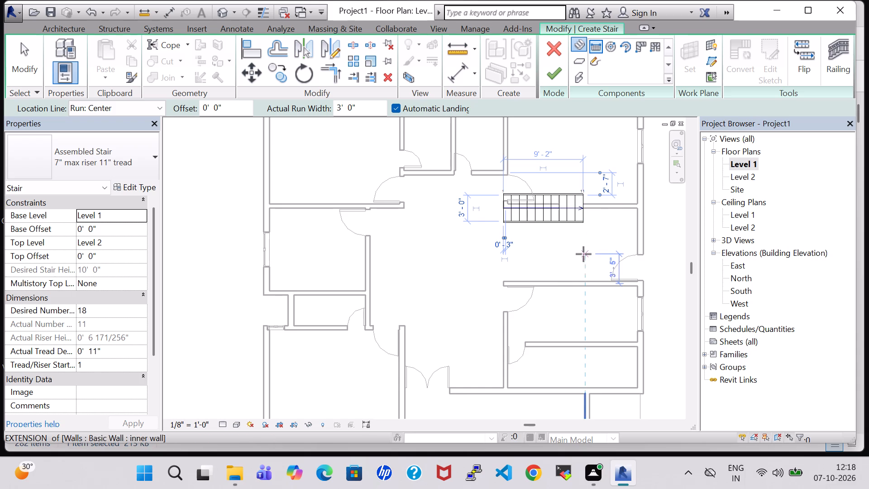
Draw a second eastward stair run with the remaining 7 risers, parallel to the first along the passage's south wall.
left_click(523, 270)
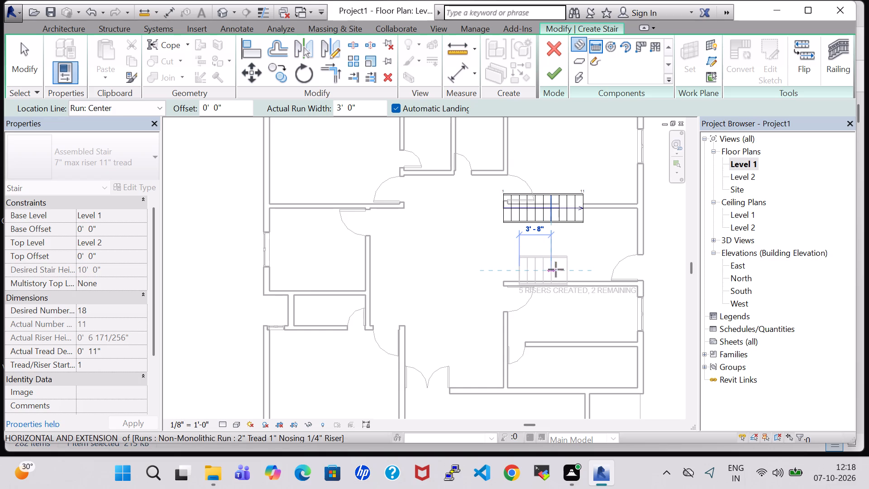
left_click(579, 269)
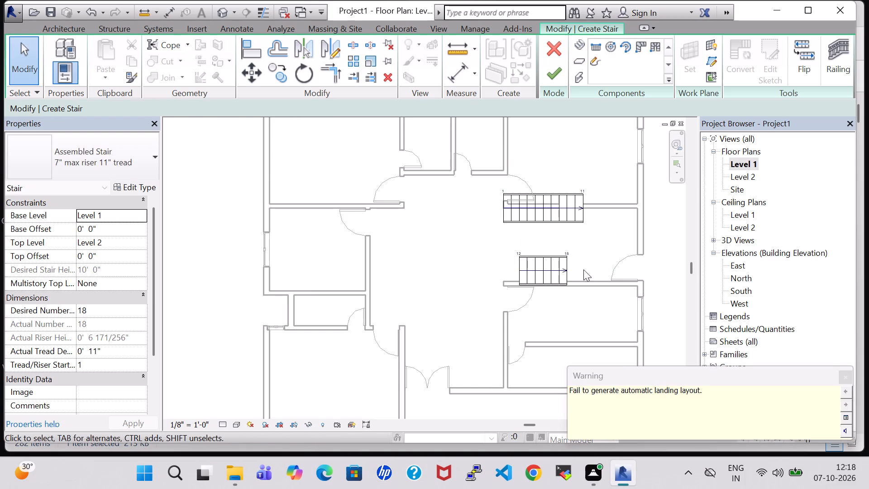
left_click(852, 374)
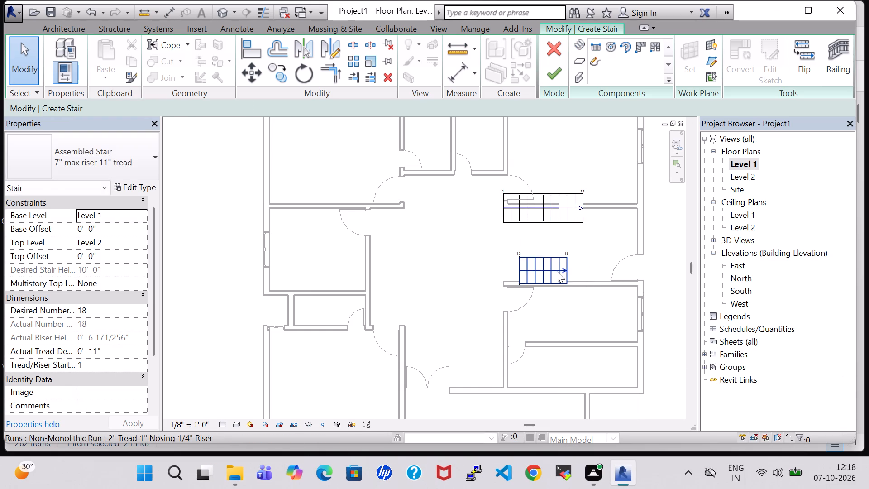
Nudge the seven-riser run slightly north, clear of the passage's south wall.
left_click(557, 271)
key("Up")
key("Up")
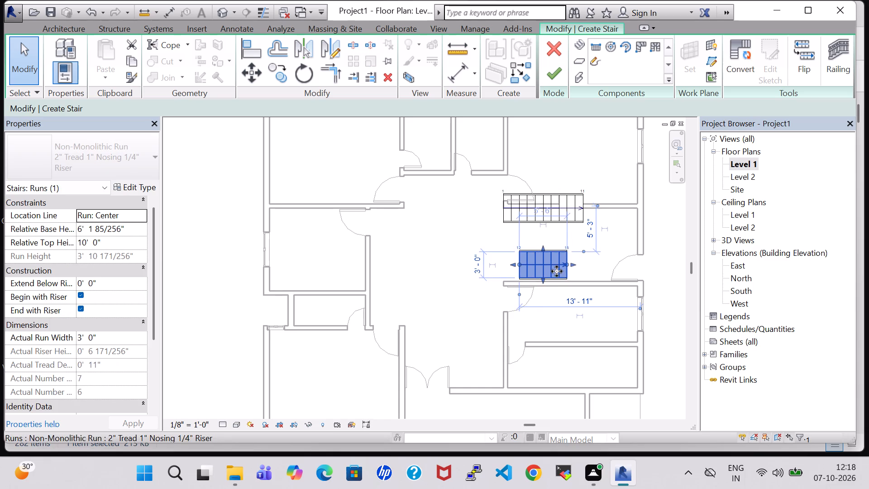
key("Down")
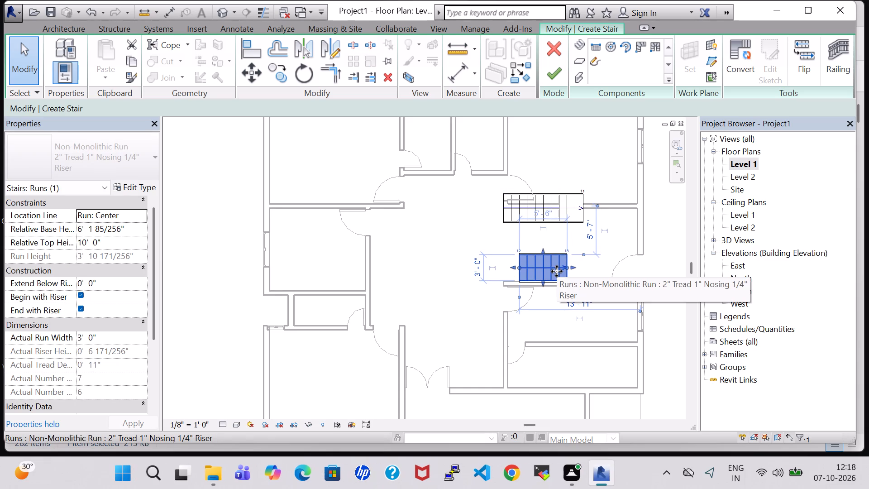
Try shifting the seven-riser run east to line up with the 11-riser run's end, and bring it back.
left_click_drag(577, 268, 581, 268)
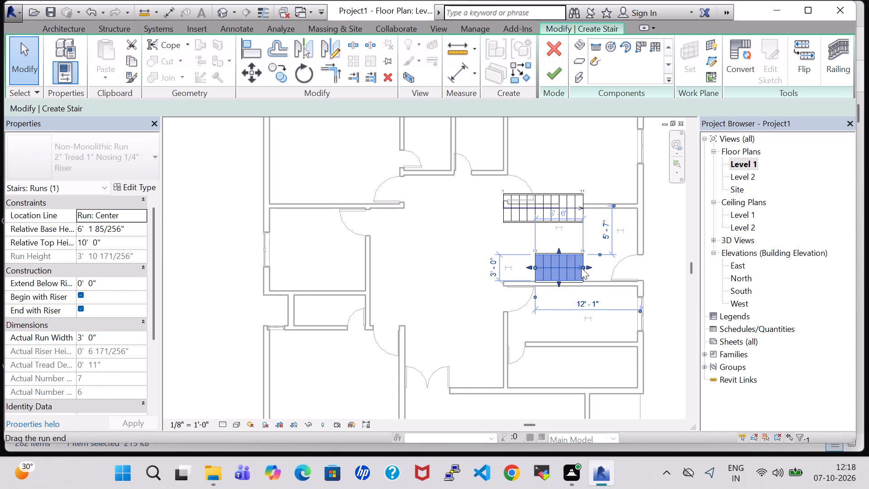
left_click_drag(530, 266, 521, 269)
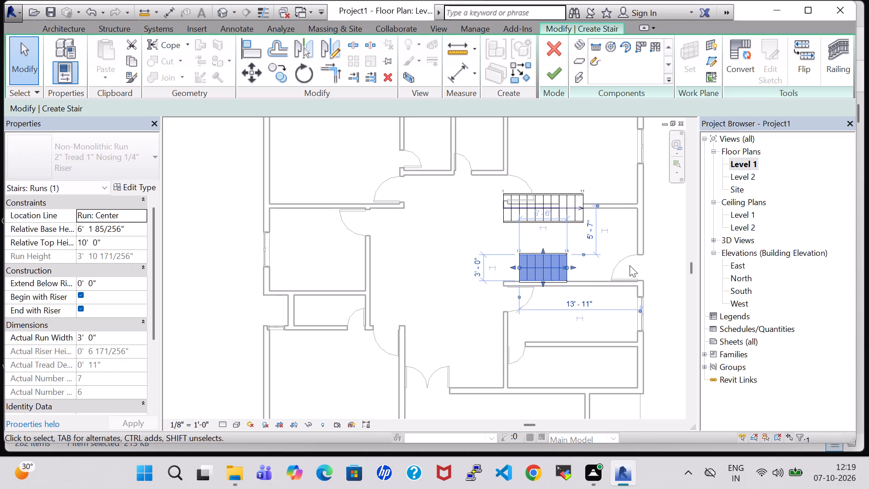
Move the 11-riser run south so it sits inside the passage against the north wall.
left_click(565, 207)
key("Down")
key("Down")
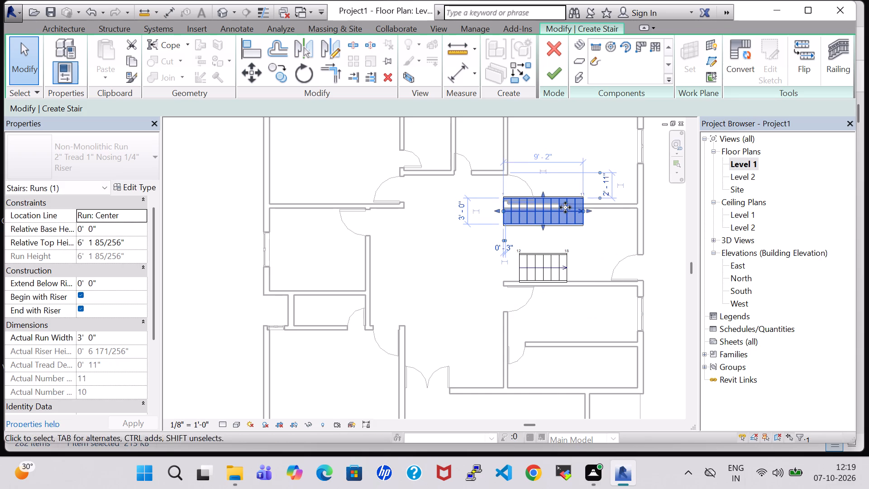
key("Down")
key("Down")
key("Down")
key("Down")
key("Up")
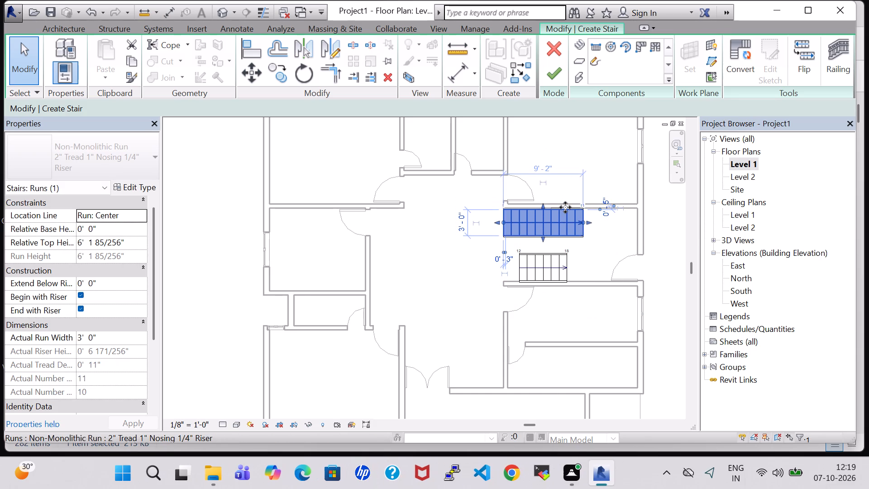
Widen the seven-riser run on its north side to 3'-4".
left_click(535, 253)
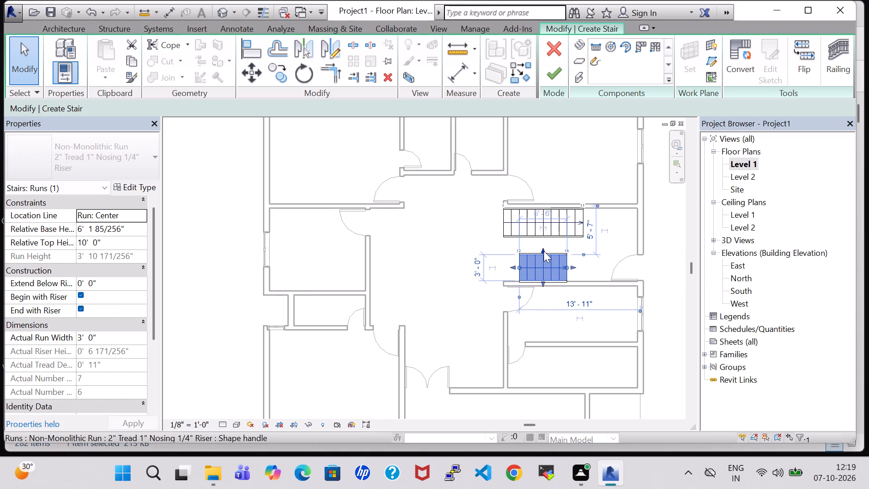
left_click(544, 251)
left_click(544, 249)
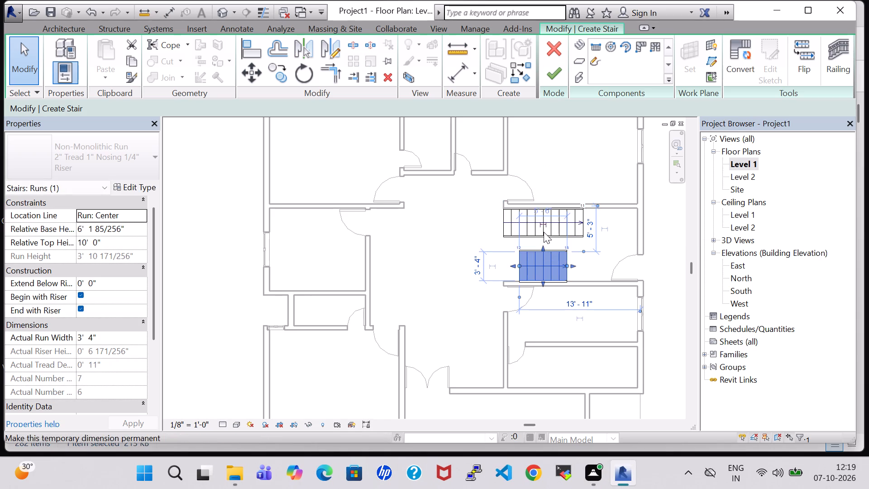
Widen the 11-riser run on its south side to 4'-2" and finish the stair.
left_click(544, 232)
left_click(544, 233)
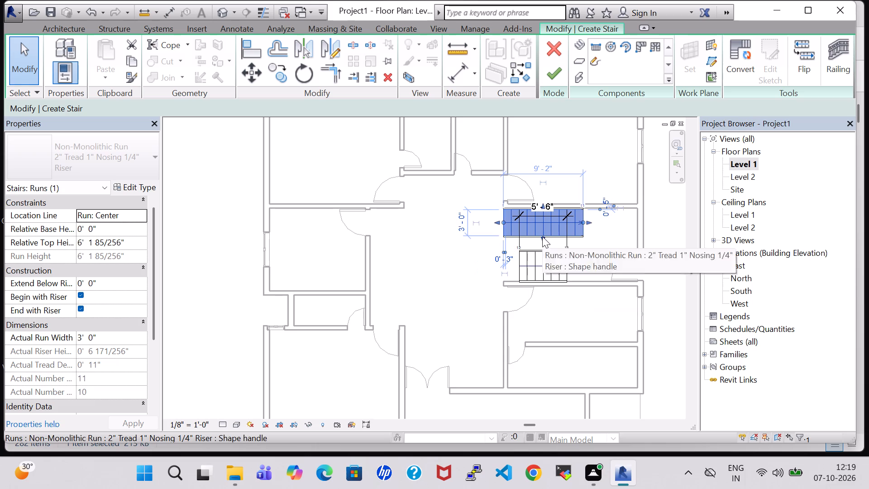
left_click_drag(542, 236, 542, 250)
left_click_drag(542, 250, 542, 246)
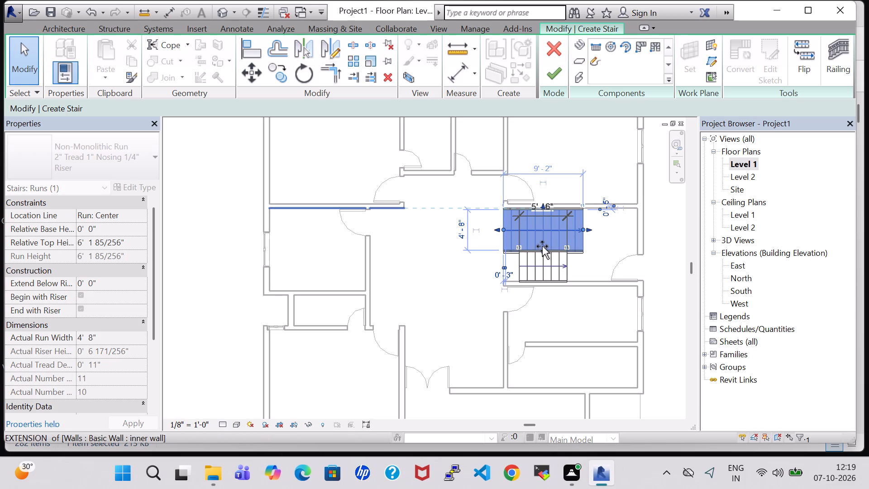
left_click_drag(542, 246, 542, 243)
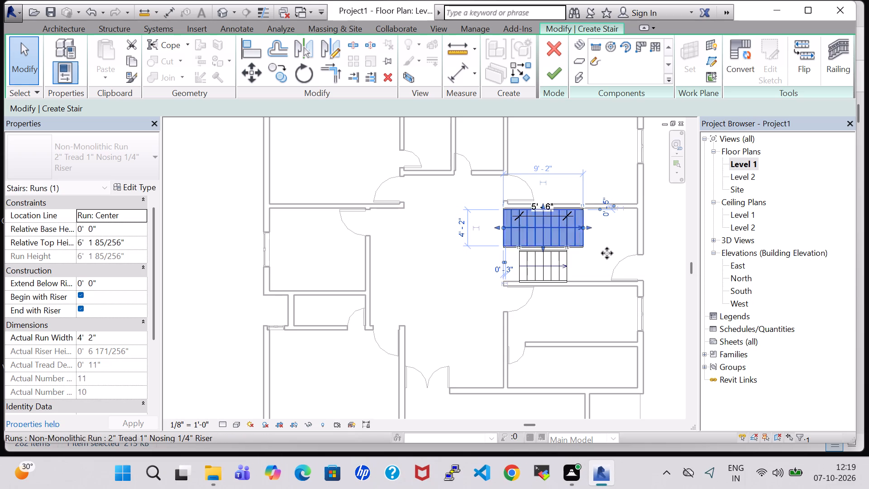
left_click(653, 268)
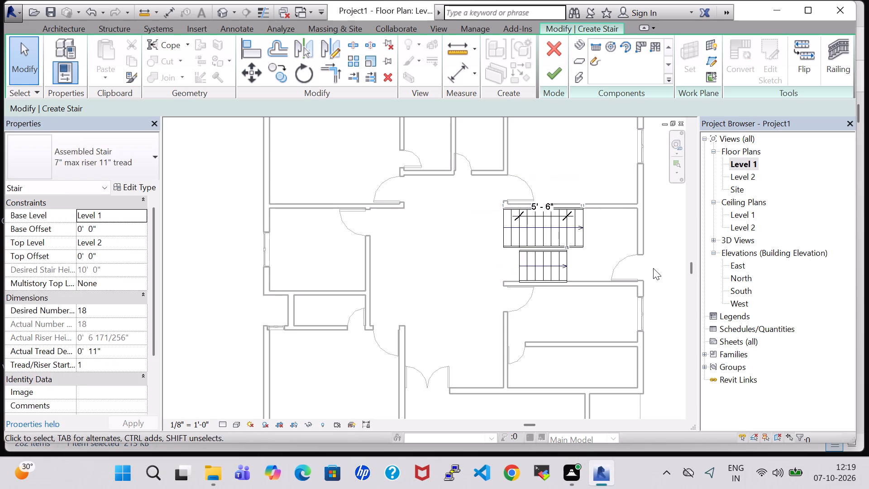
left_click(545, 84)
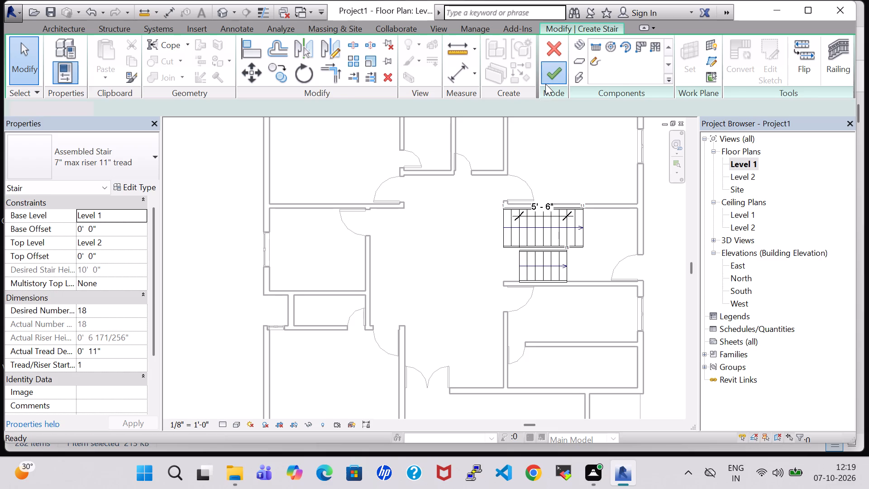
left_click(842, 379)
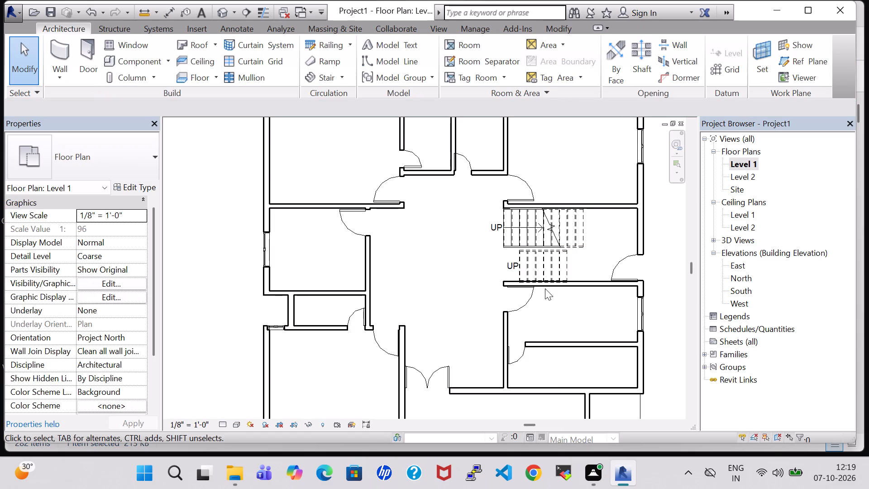
Inspect the two stair runs from several angles in the 3D view.
left_click(227, 13)
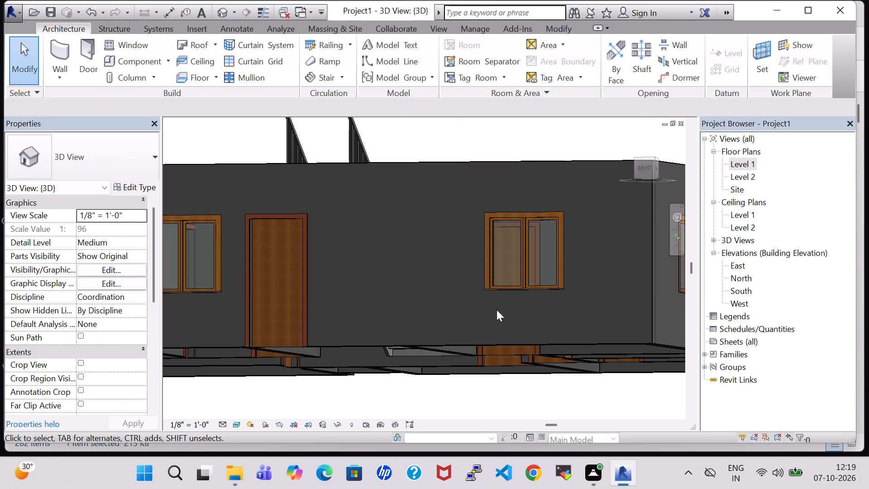
middle_click_drag(497, 139, 499, 227, "shift")
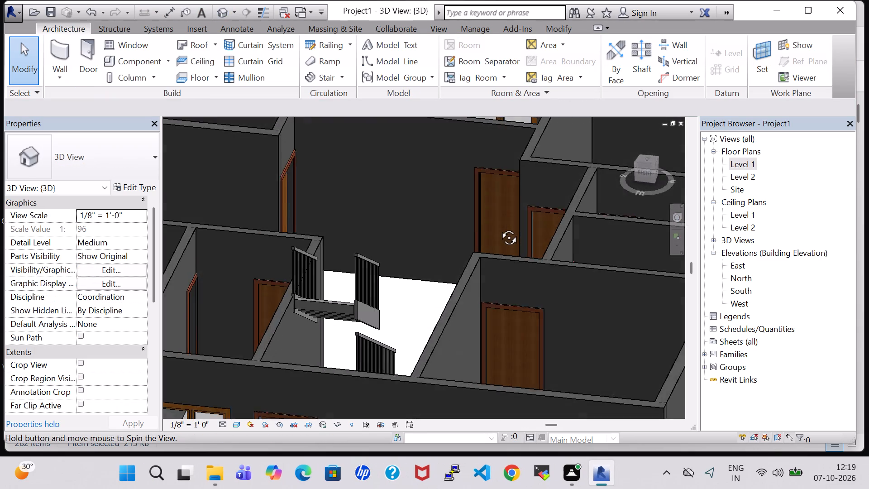
middle_click_drag(499, 227, 394, 298, "shift")
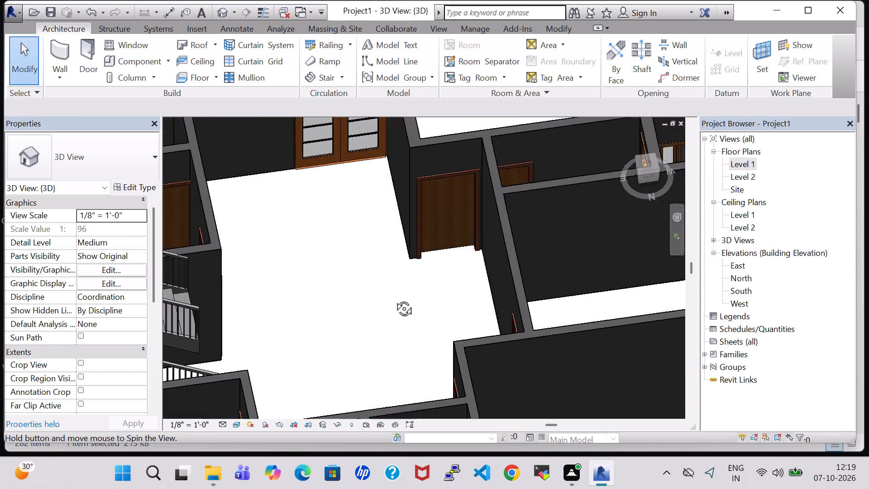
middle_click_drag(394, 298, 411, 298, "shift")
middle_click(411, 298, "shift")
middle_click_drag(346, 319, 525, 276)
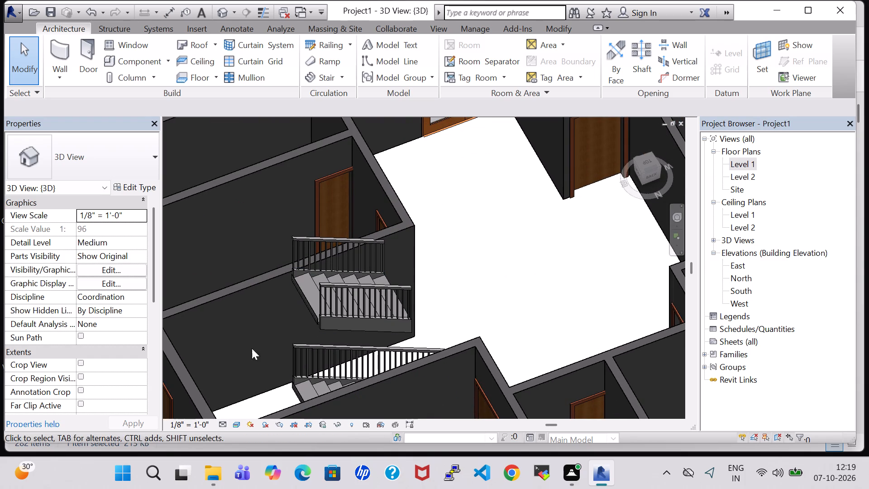
Flip the stair's up direction in the Level 1 plan, and delete the whole stair.
double_click(742, 165)
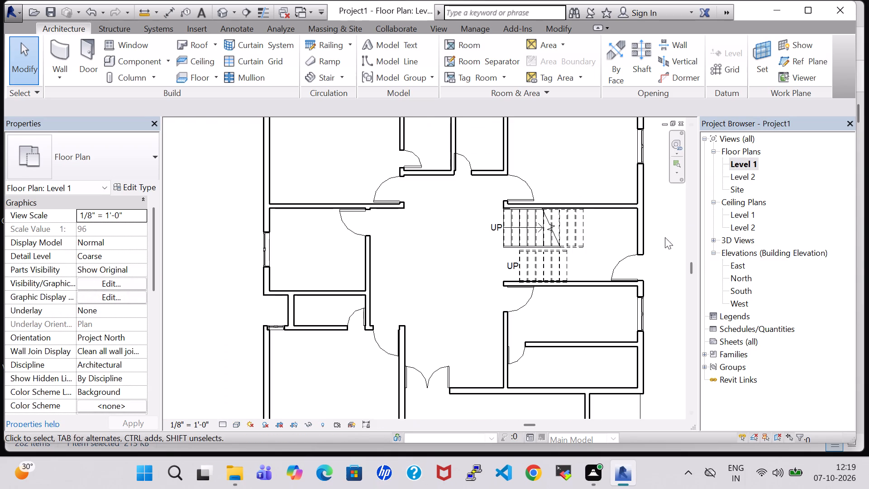
left_click(554, 264)
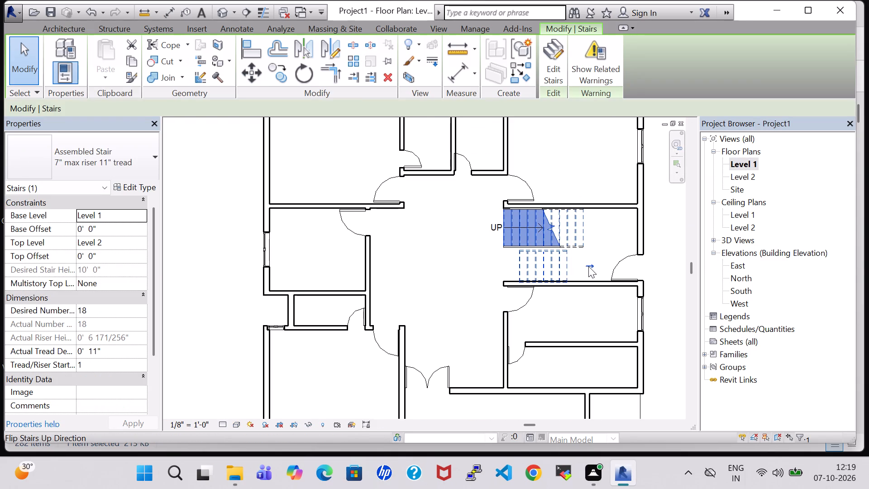
left_click_drag(588, 266, 579, 230)
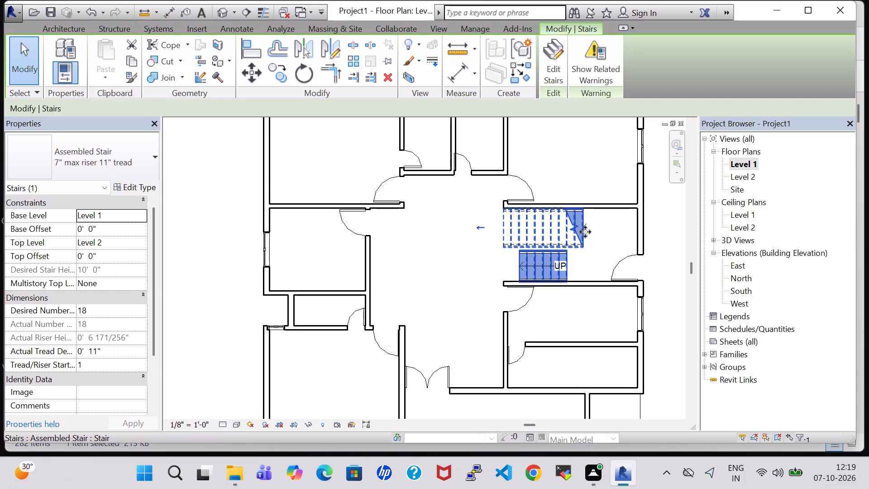
left_click_drag(581, 229, 567, 273)
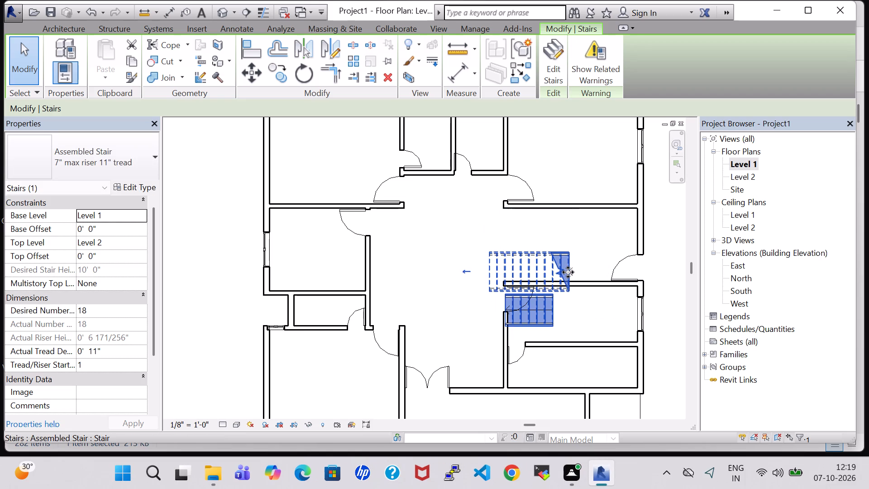
key("Delete")
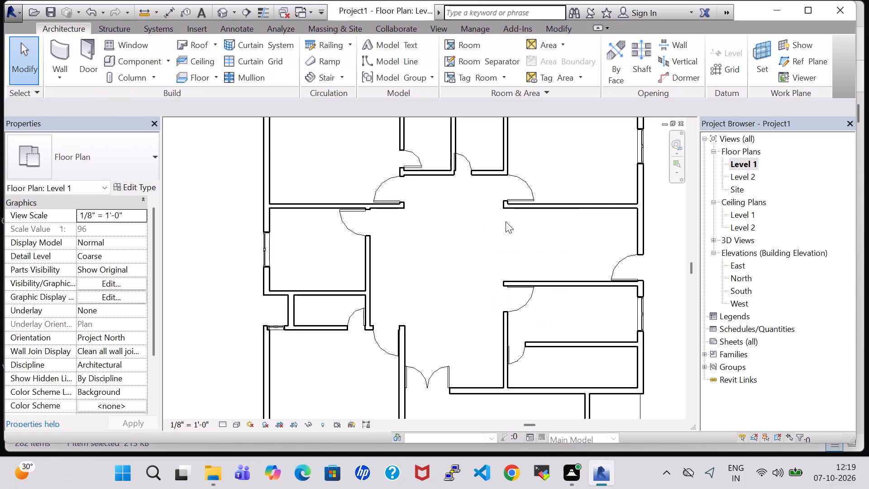
Create a U-shaped stair in the passage with a 12-riser run going east, a landing, and a six-riser run returning west.
left_click(337, 71)
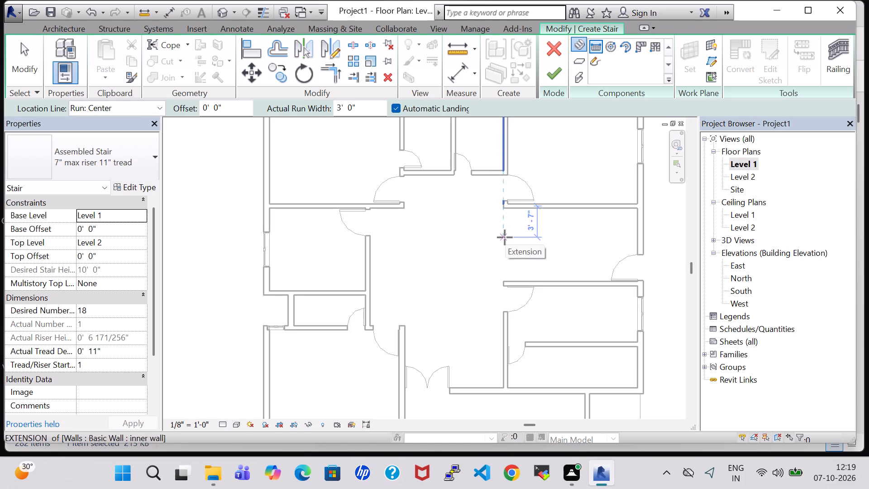
left_click(505, 234)
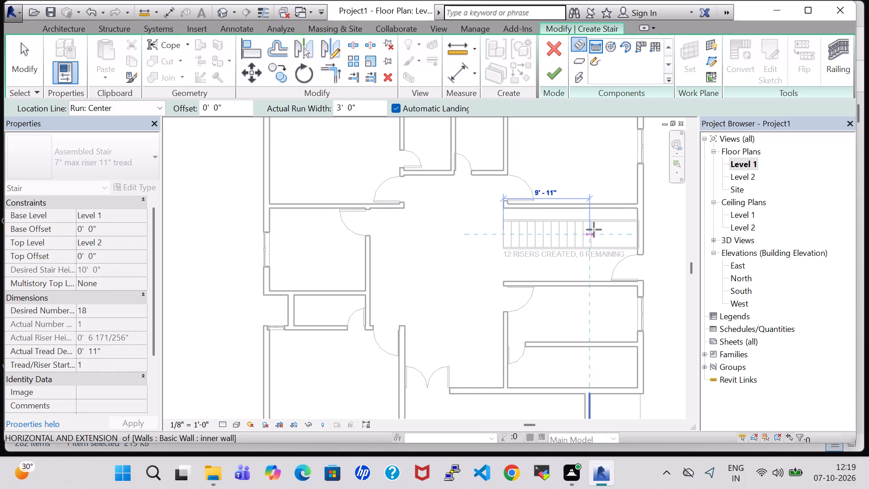
left_click(594, 230)
left_click(594, 268)
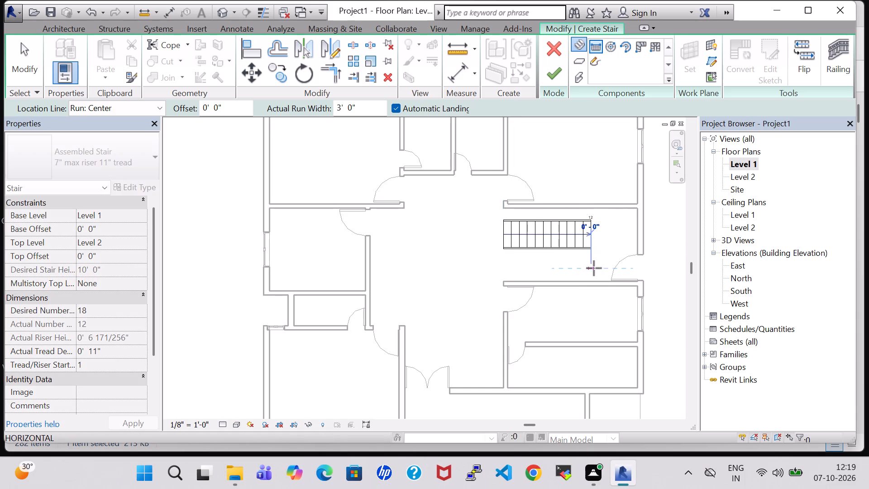
left_click(506, 264)
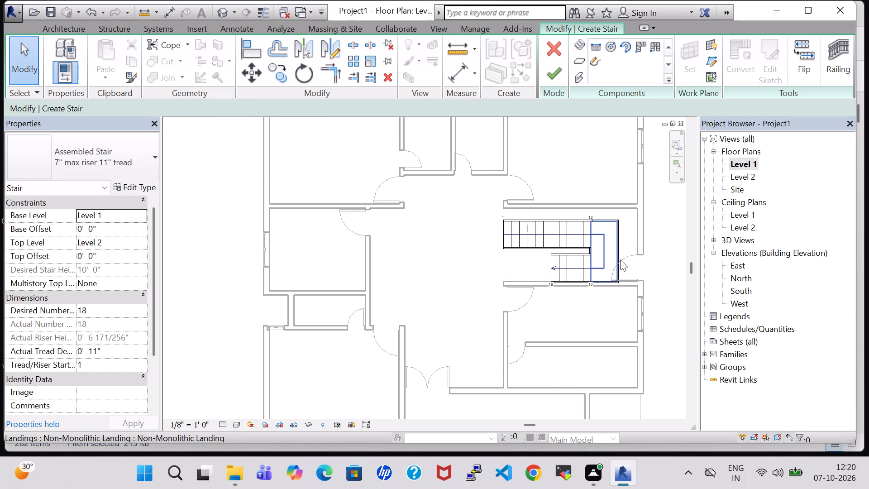
Move the 12-riser run north so it sits against the passage's north wall.
left_click(569, 224)
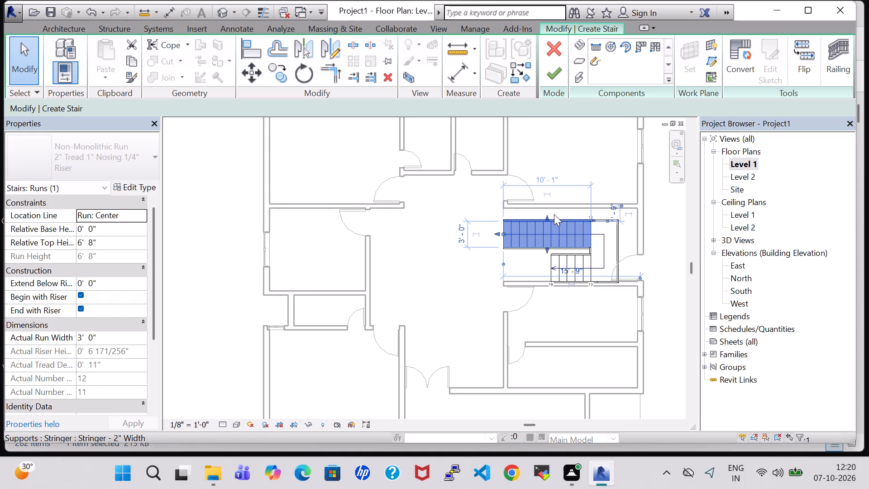
key("Up")
key("Up")
key("Up")
key("Up")
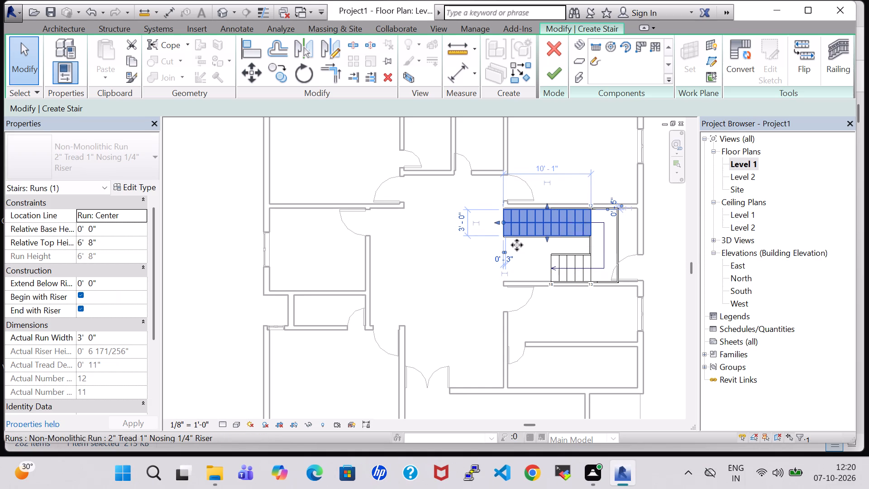
left_click(485, 262)
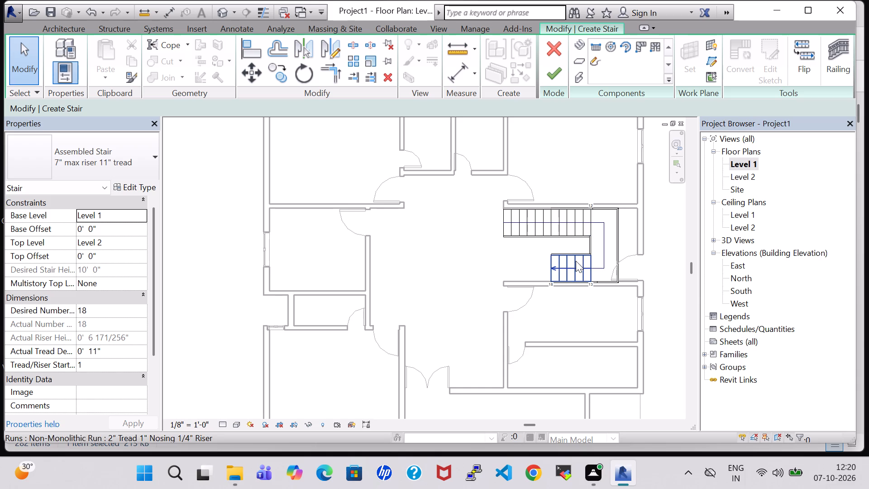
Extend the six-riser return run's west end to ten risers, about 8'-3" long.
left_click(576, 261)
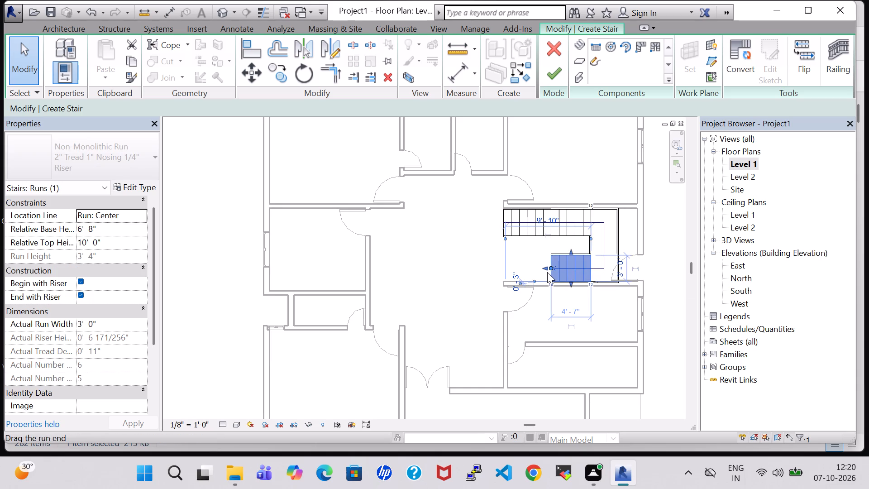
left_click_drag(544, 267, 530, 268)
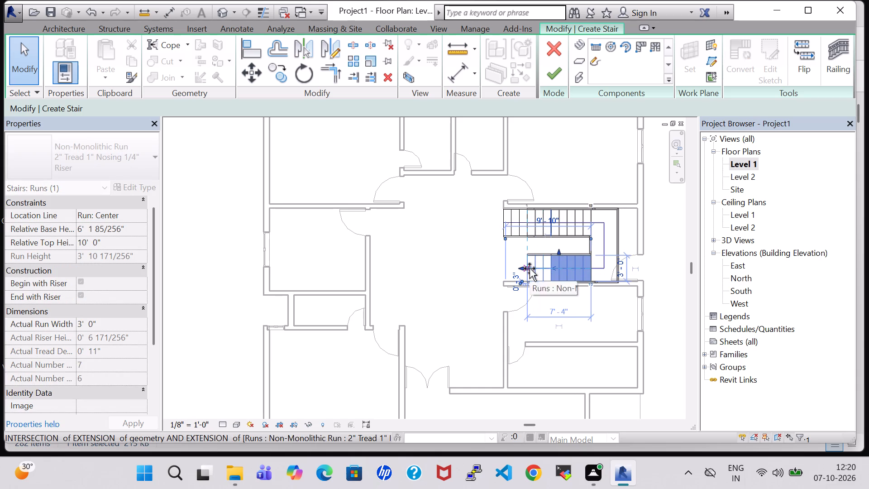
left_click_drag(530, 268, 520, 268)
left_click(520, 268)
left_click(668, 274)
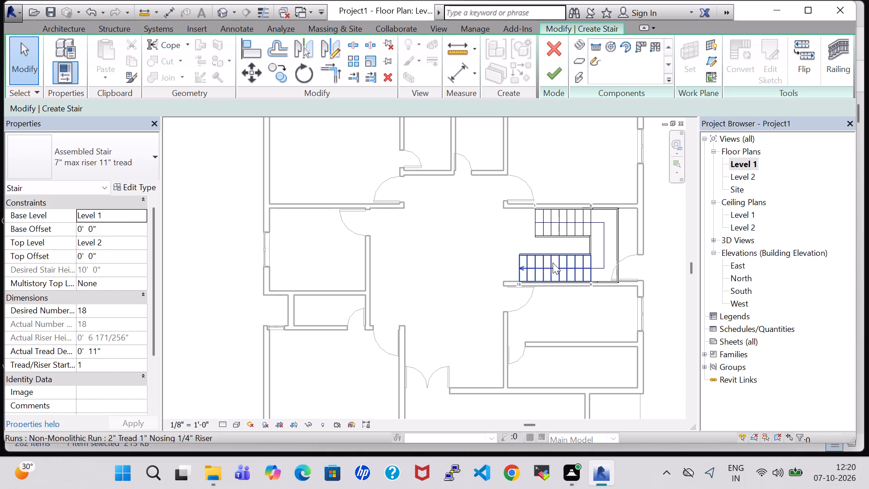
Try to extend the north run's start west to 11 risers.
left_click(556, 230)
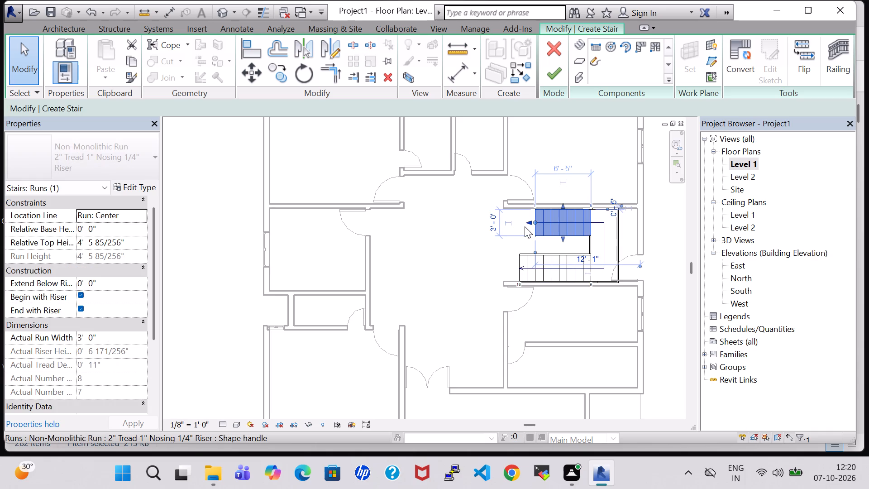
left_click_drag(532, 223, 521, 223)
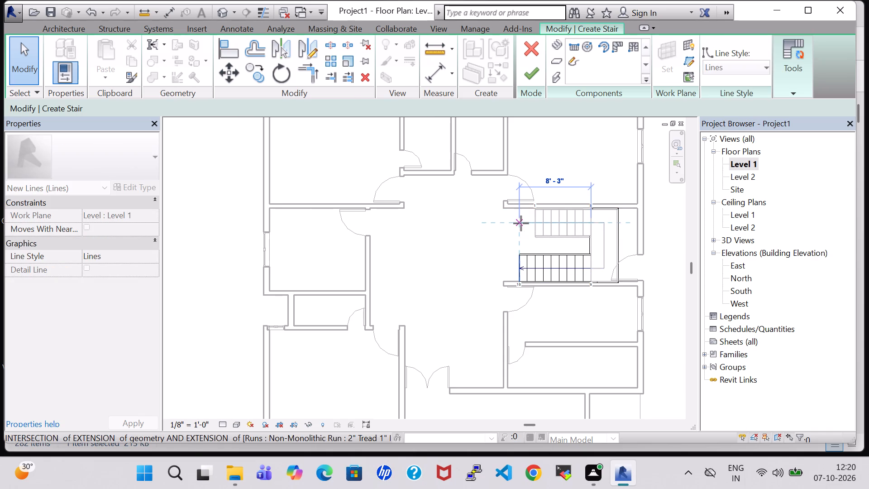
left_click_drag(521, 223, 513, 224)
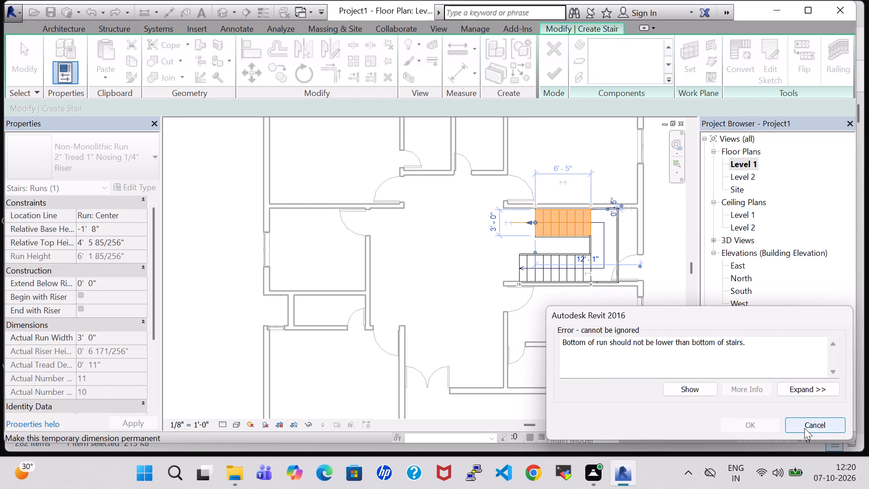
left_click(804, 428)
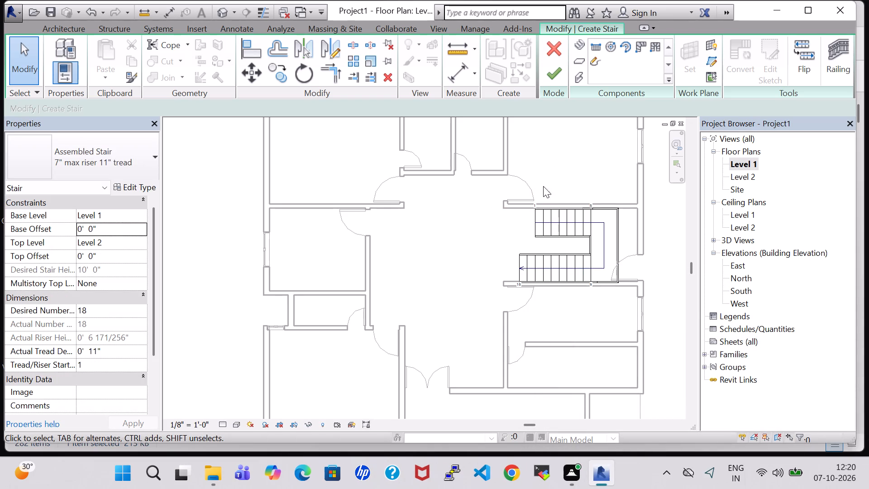
Nudge the south return run slightly east and adjust its west end to a run length of about 6'-5".
left_click(543, 269)
key("Right")
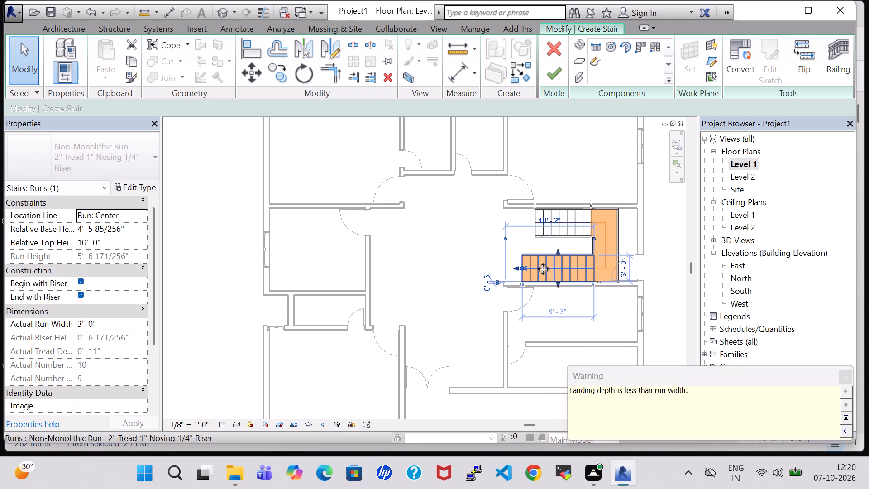
left_click(848, 378)
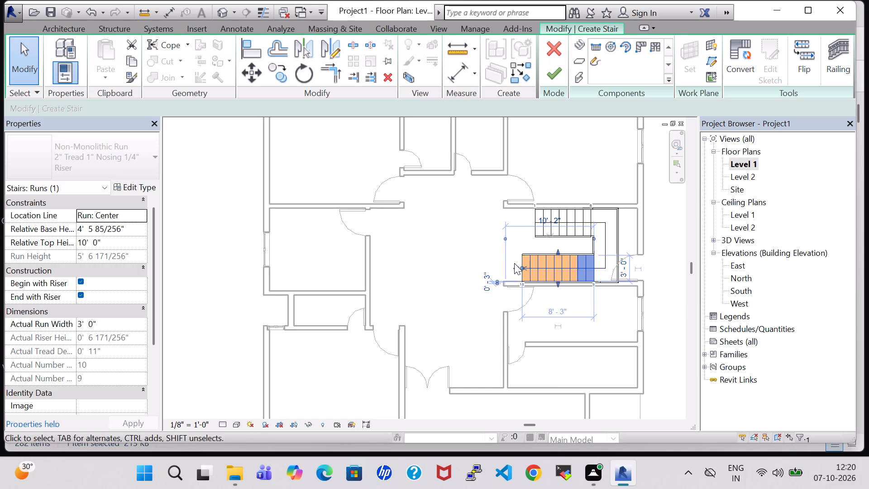
left_click_drag(515, 267, 535, 267)
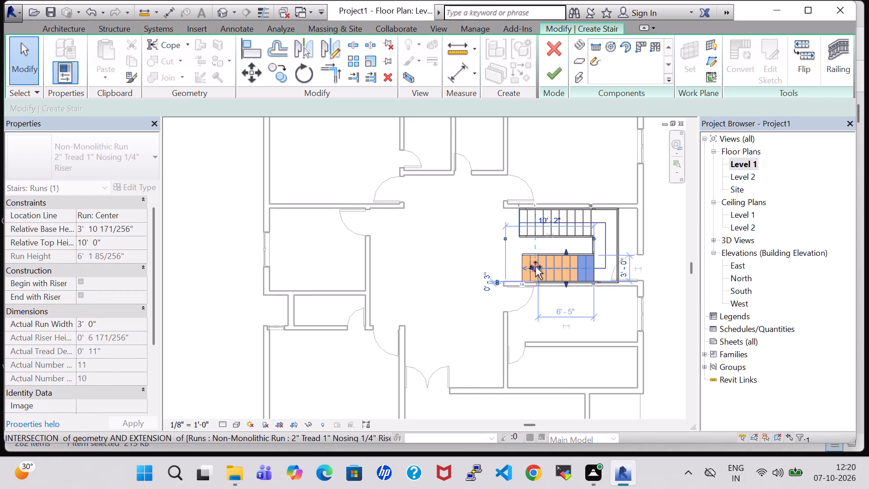
left_click_drag(535, 267, 542, 267)
left_click(677, 290)
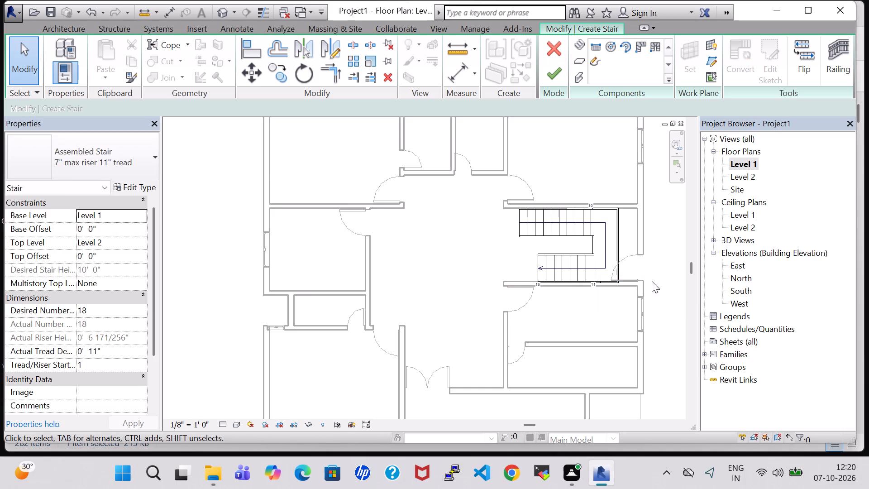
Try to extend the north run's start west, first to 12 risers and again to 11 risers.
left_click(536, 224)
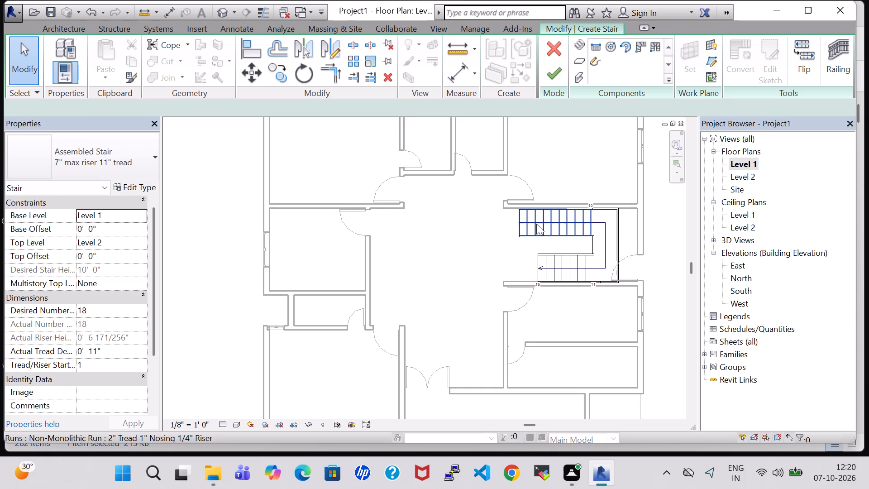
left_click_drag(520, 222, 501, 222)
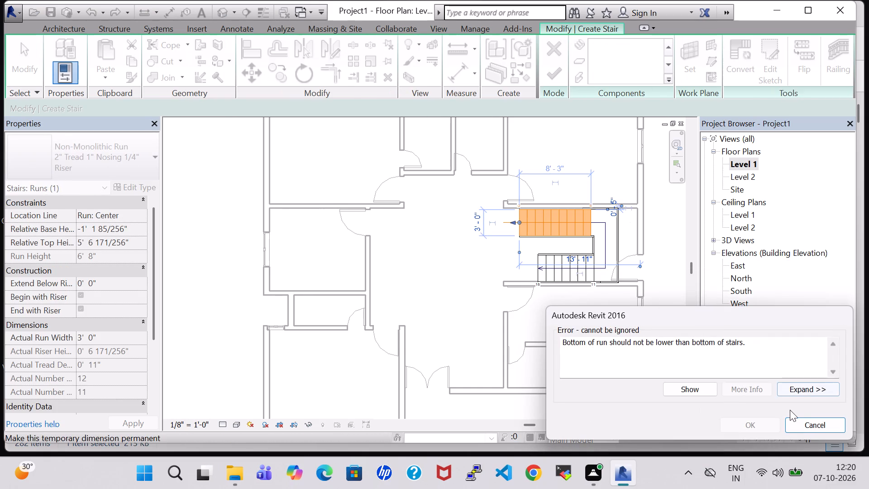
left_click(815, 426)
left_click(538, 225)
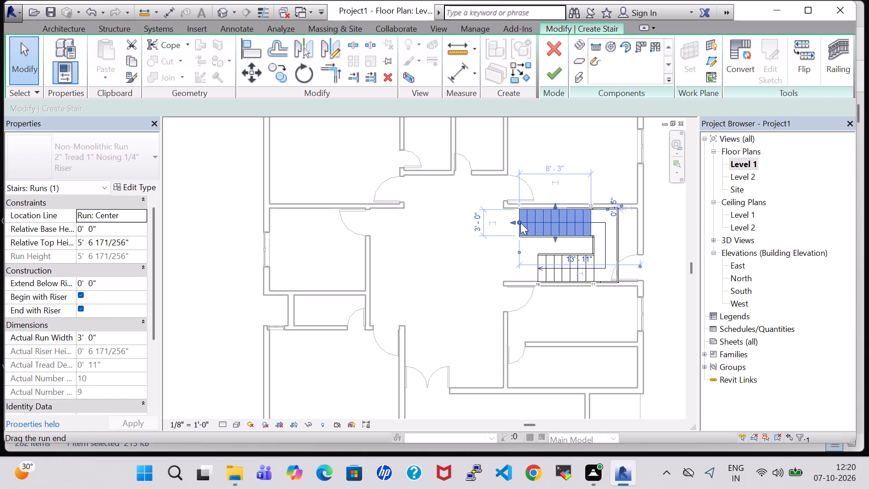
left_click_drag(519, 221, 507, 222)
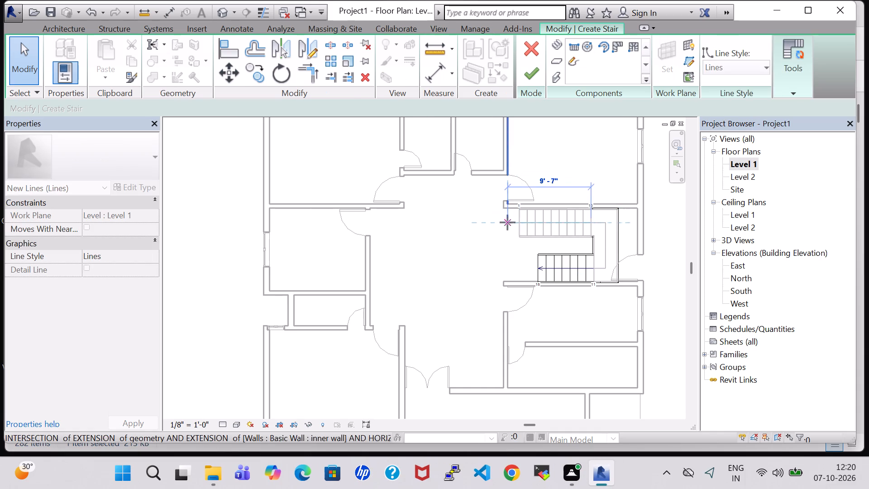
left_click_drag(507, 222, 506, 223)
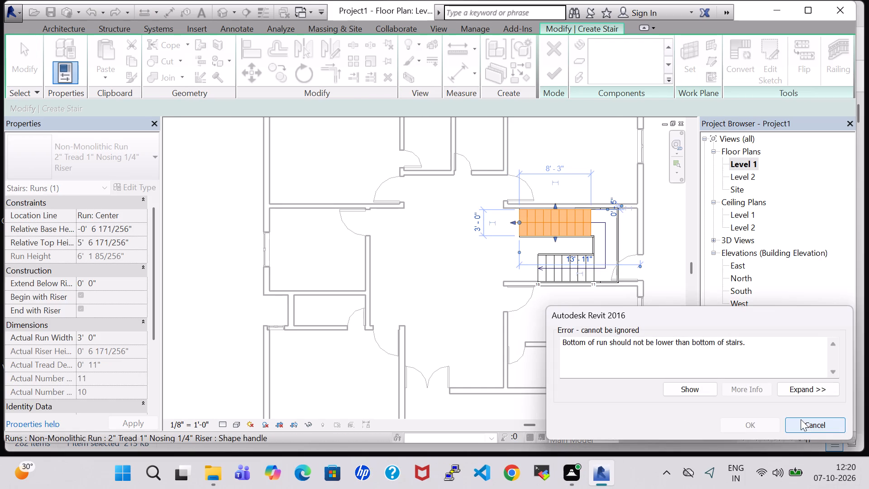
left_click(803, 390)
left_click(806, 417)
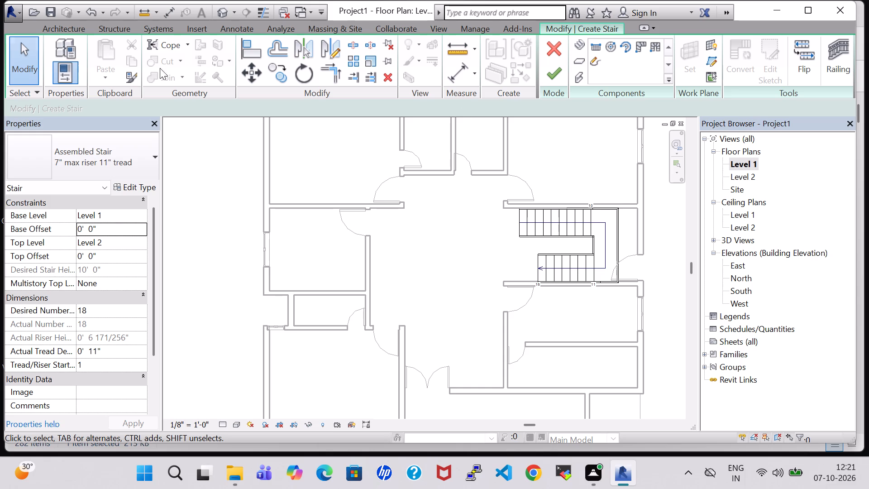
Finish editing the U-shaped stair.
left_click(554, 69)
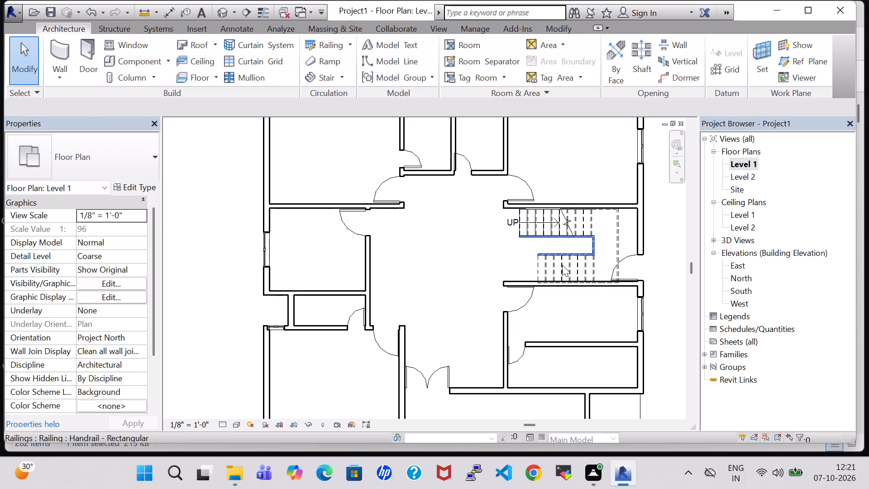
Delete the stair's outer railing that runs along the walls and across the landing in front of the door.
left_click(564, 267)
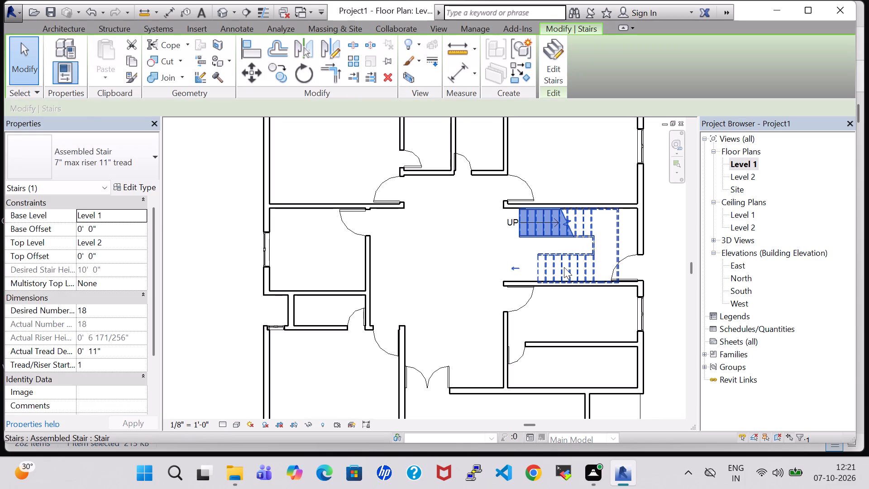
left_click(226, 12)
middle_click_drag(535, 300, 424, 302, "shift")
middle_click_drag(377, 274, 273, 176, "shift")
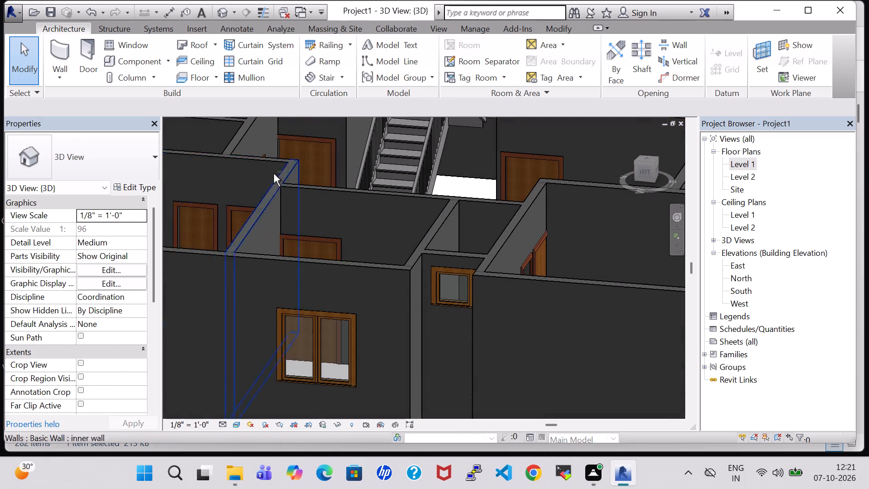
middle_click_drag(474, 145, 480, 246, "shift")
middle_click_drag(428, 180, 433, 340)
middle_click_drag(453, 240, 526, 307)
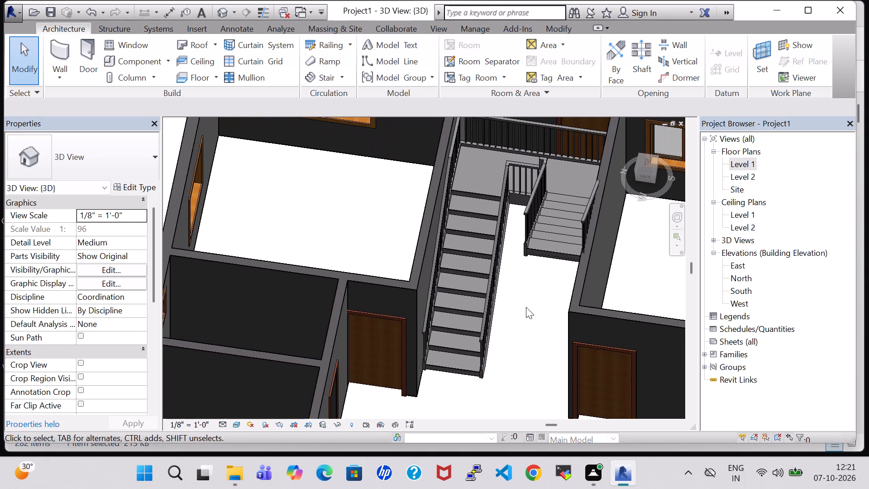
middle_click_drag(526, 307, 589, 289, "shift")
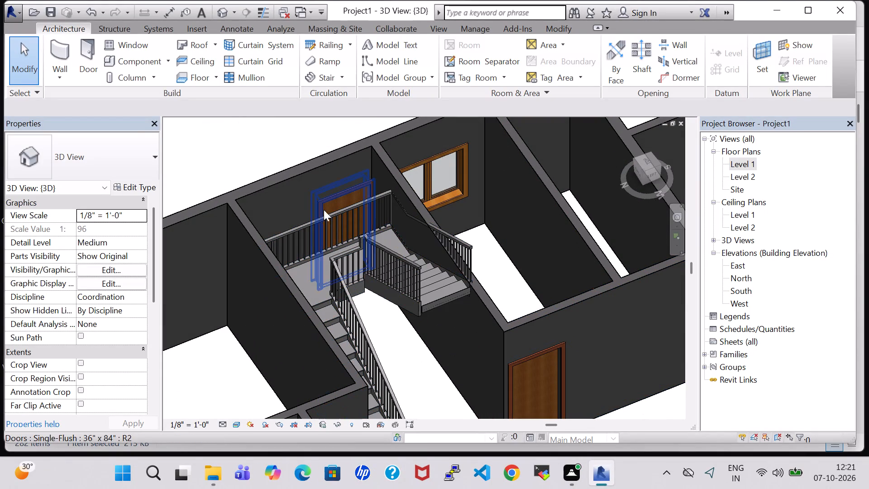
left_click(333, 221)
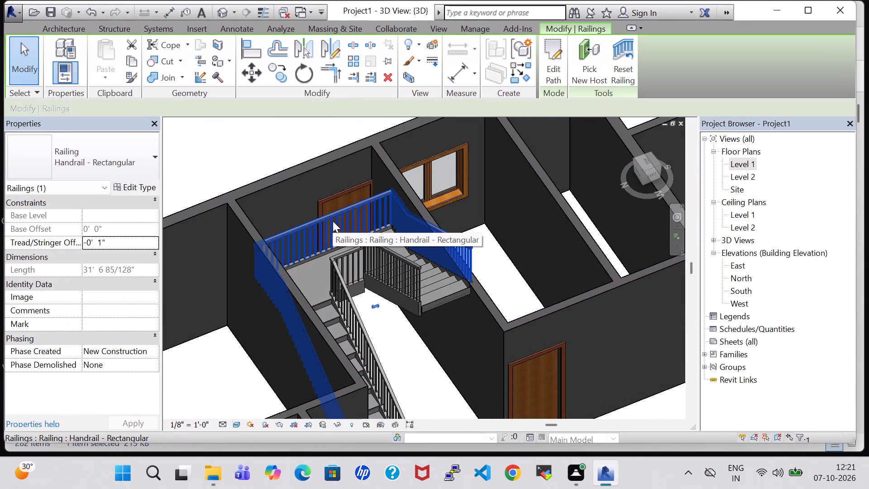
key("Delete")
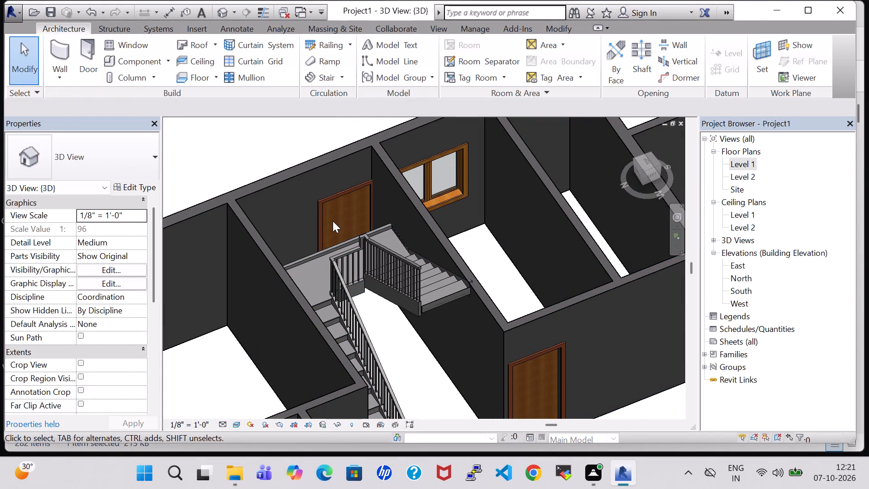
Examine the stair, its landing and the door behind it in 3D from several angles, checking against the Level 1 plan.
middle_click_drag(405, 354, 382, 324, "shift")
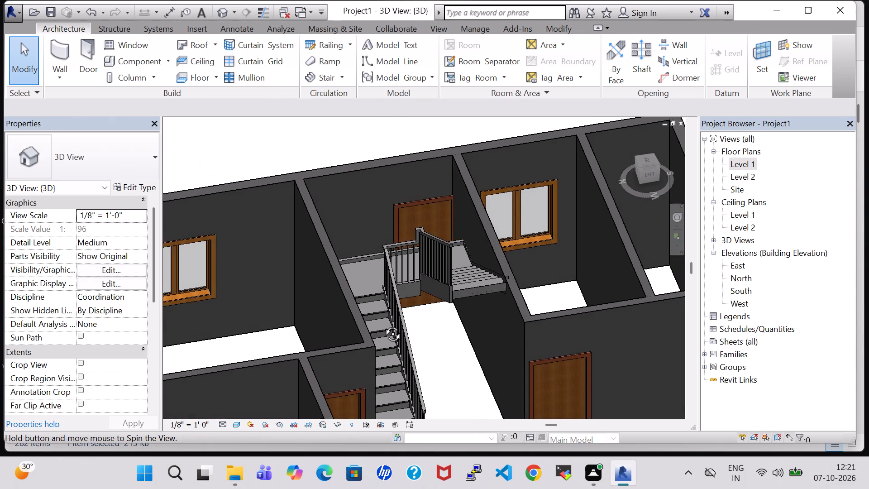
middle_click_drag(382, 324, 430, 336, "shift")
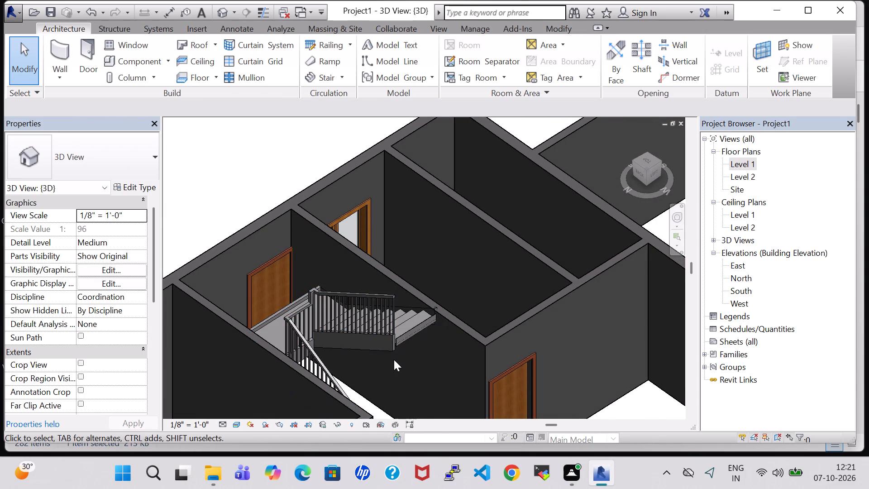
scroll(394, 360, "down", 1)
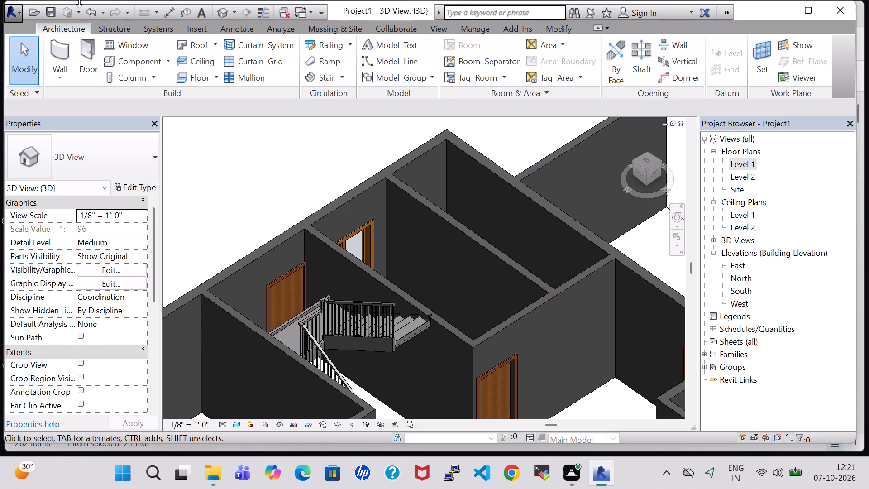
double_click(748, 165)
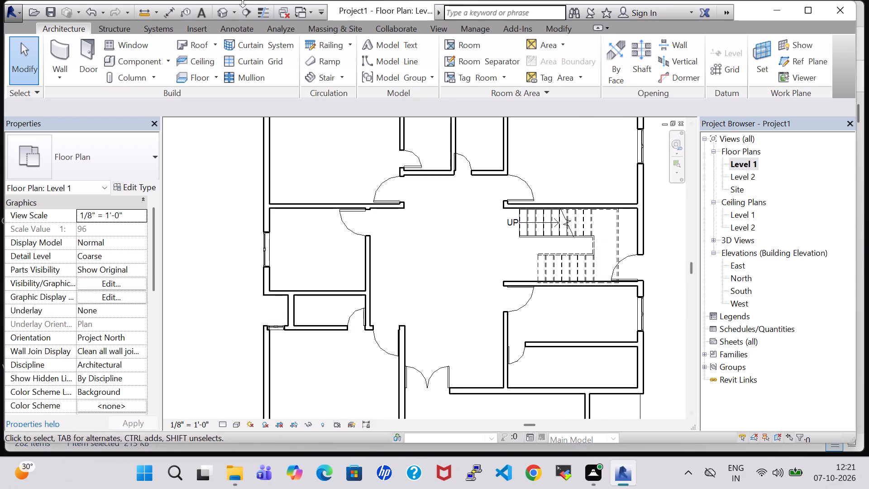
left_click(224, 13)
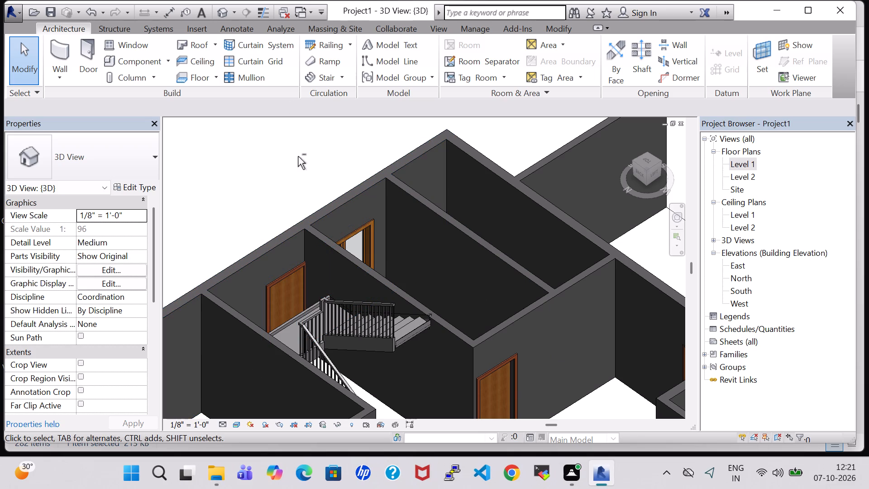
middle_click_drag(299, 160, 265, 115, "shift")
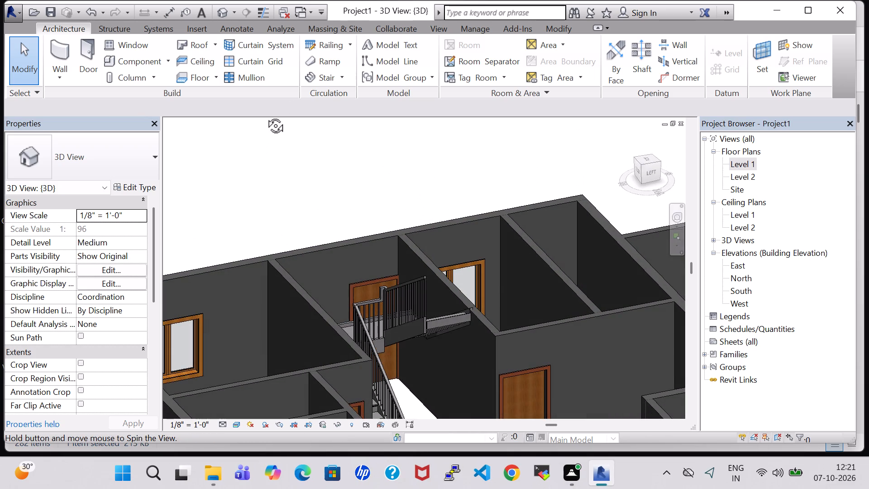
middle_click_drag(265, 115, 264, 117, "shift")
middle_click_drag(335, 179, 363, 149, "shift")
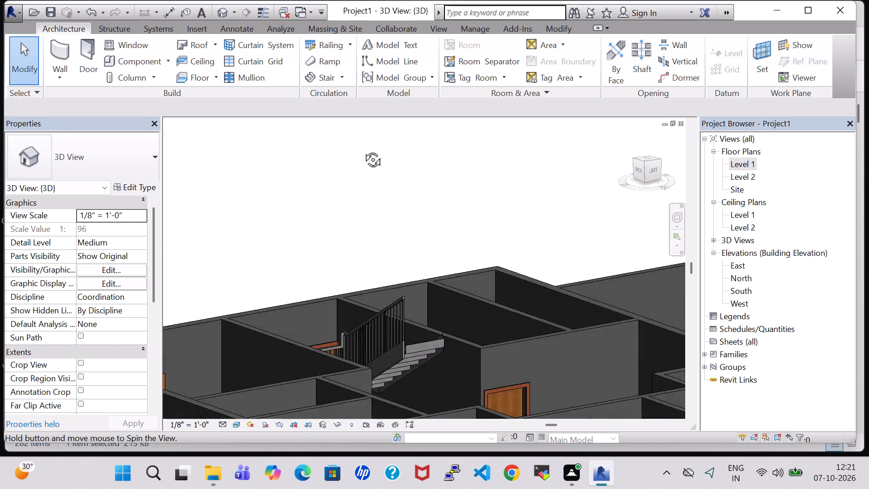
middle_click_drag(363, 149, 402, 220, "shift")
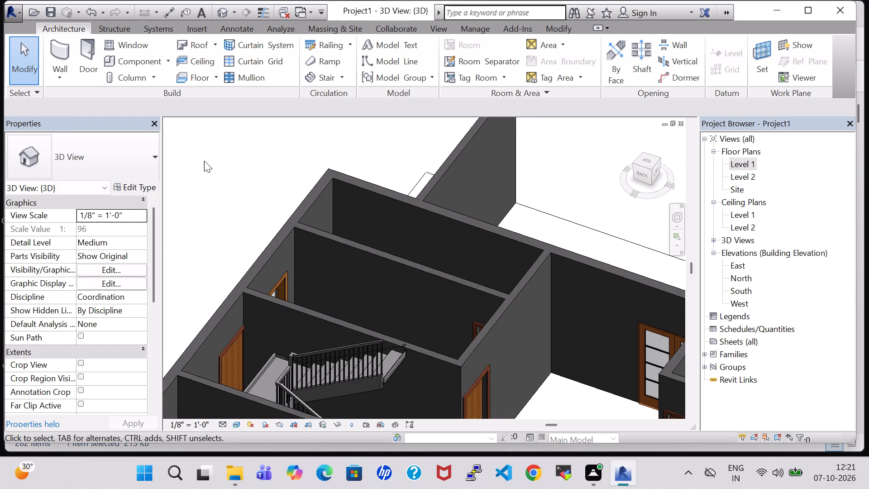
middle_click_drag(220, 173, 192, 99, "shift")
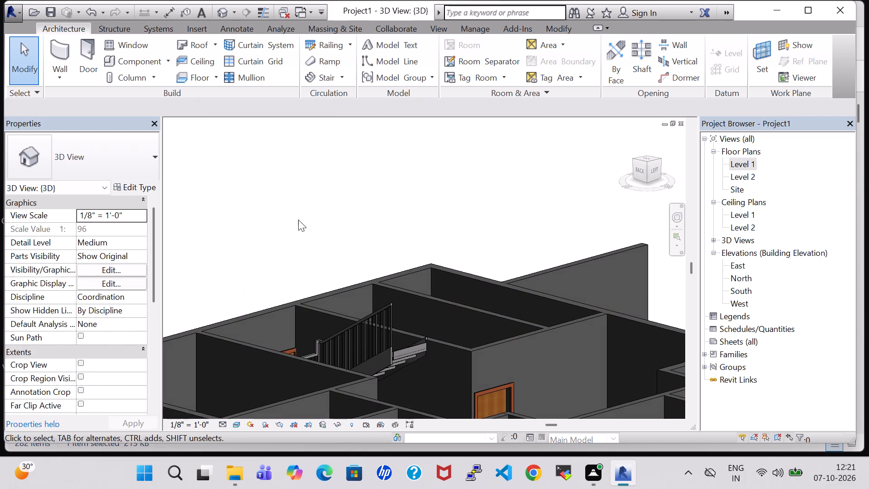
middle_click_drag(298, 235, 277, 188, "shift")
scroll(277, 188, "up", 1, "shift")
scroll(544, 201, "down", 2)
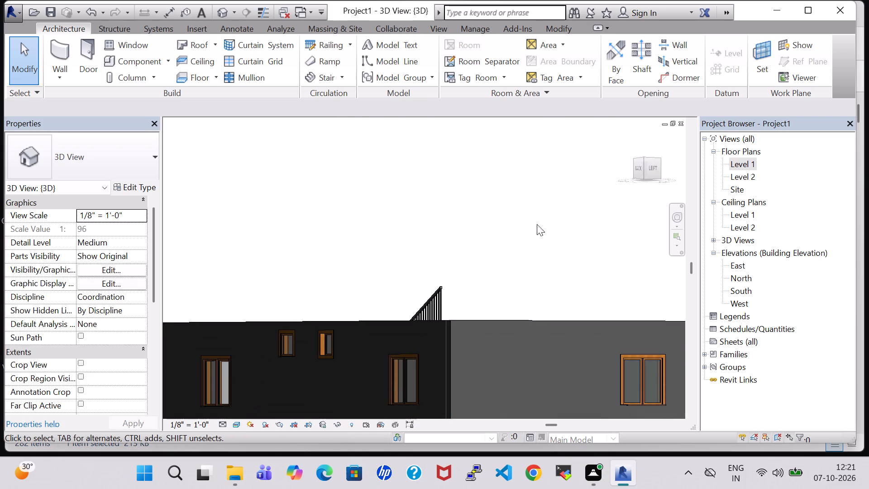
scroll(499, 281, "down", 2)
middle_click_drag(499, 274, 505, 332, "shift")
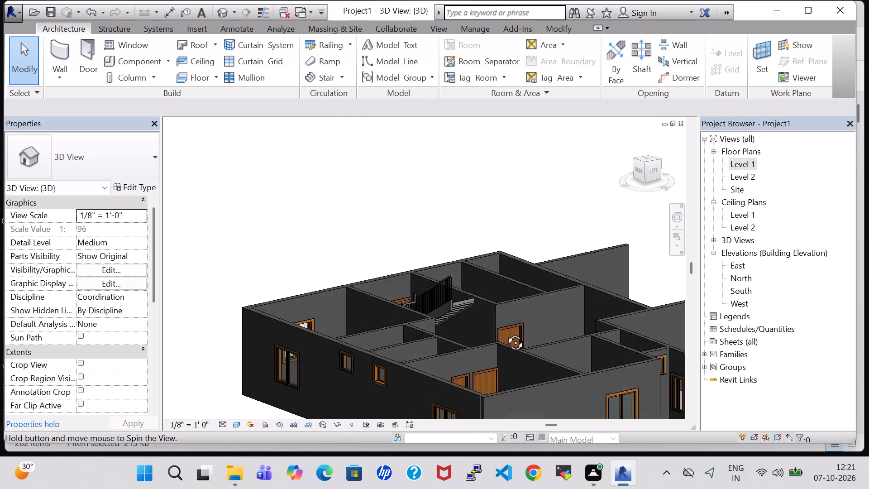
middle_click_drag(505, 332, 454, 332, "shift")
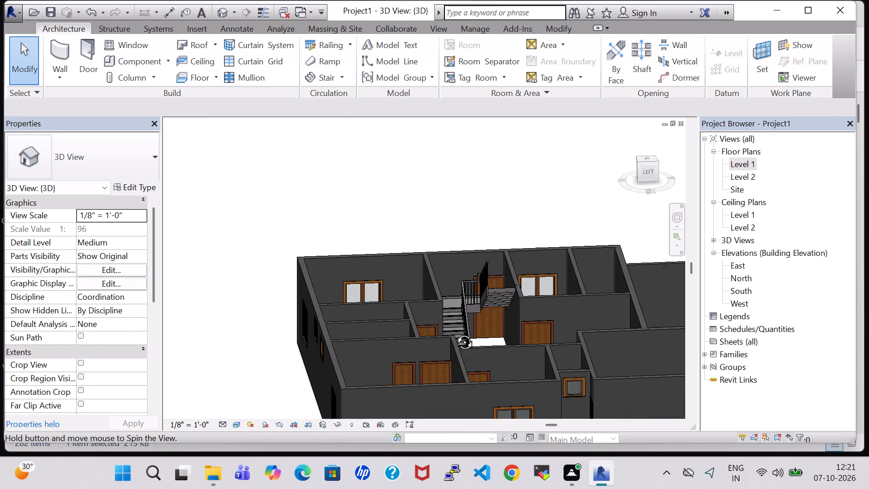
middle_click_drag(454, 332, 439, 374, "shift")
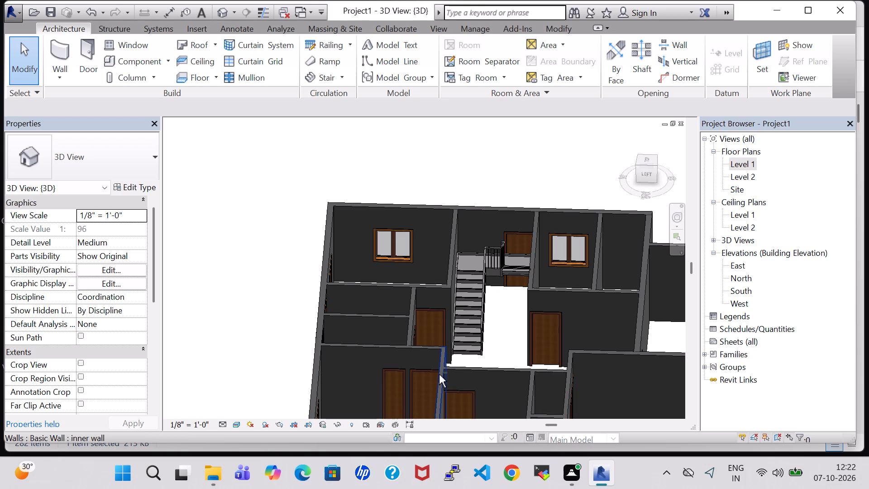
Delete the 36" x 84" single-flush door in the exterior wall behind the stair landing.
left_click(520, 239)
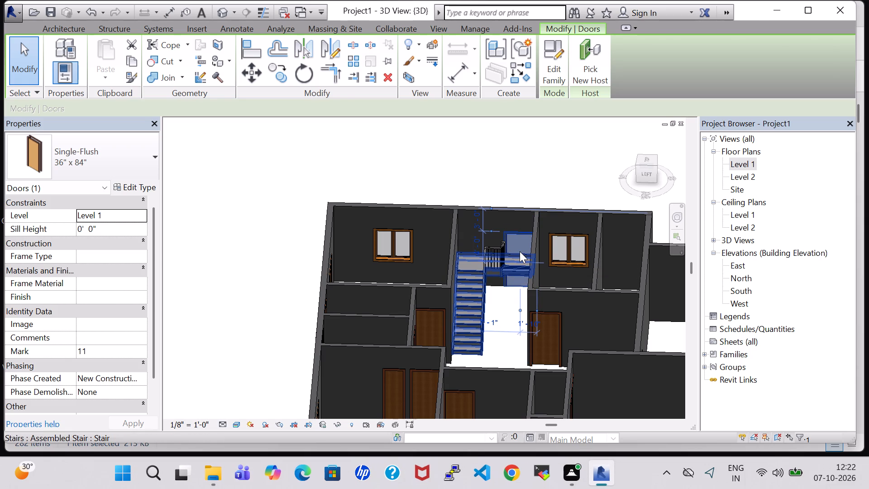
key("Delete")
left_click(522, 178)
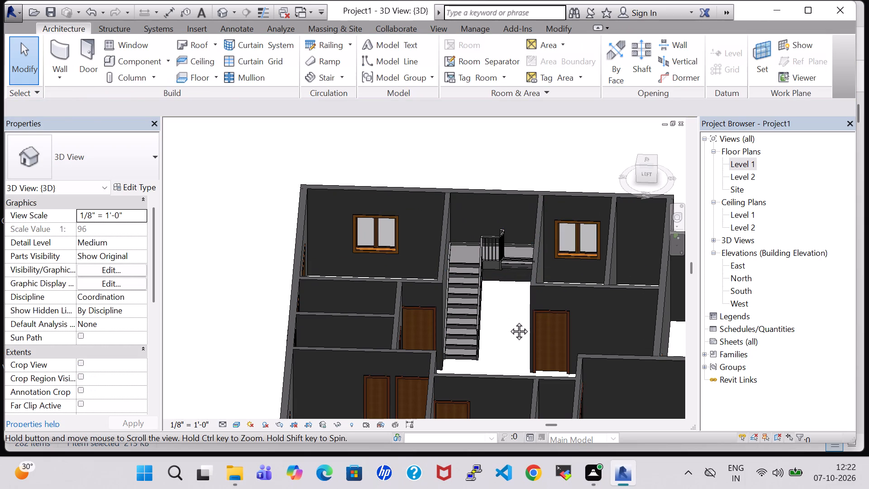
Review the stair and the wall behind its landing in the 3D view and the Level 1 floor plan.
middle_click_drag(498, 325, 522, 283, "shift")
middle_click_drag(516, 268, 516, 268, "shift")
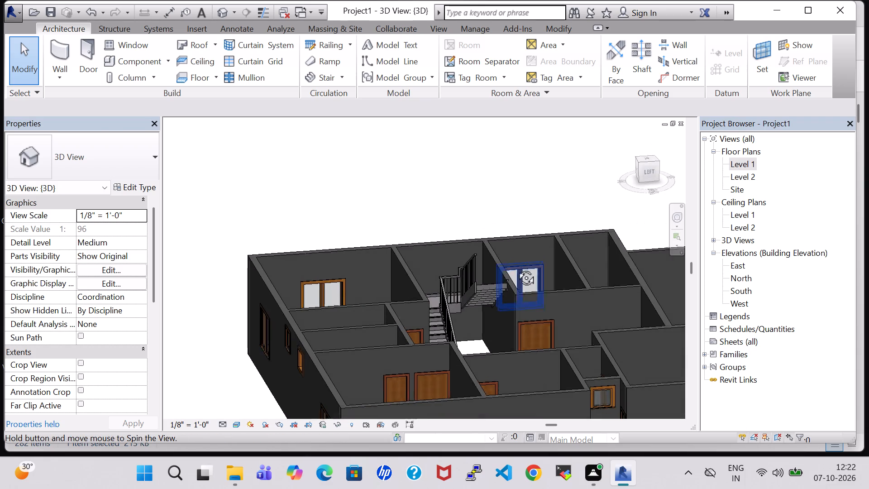
middle_click_drag(516, 268, 515, 263, "shift")
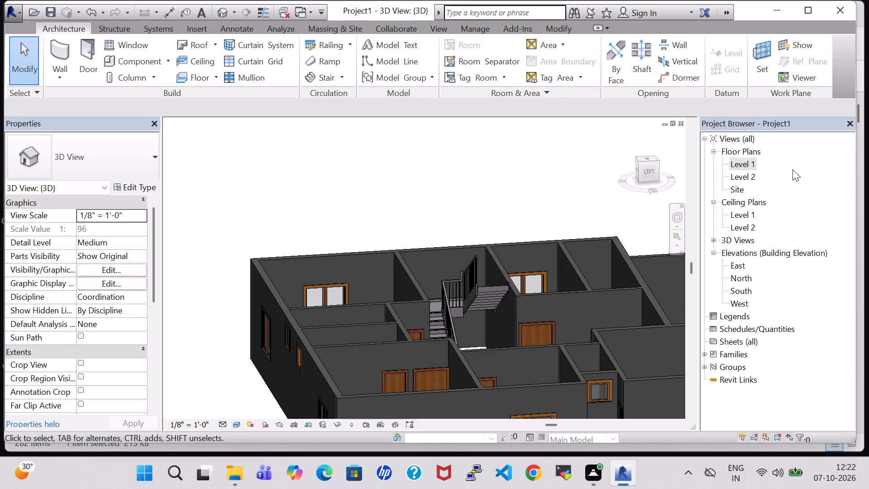
double_click(750, 162)
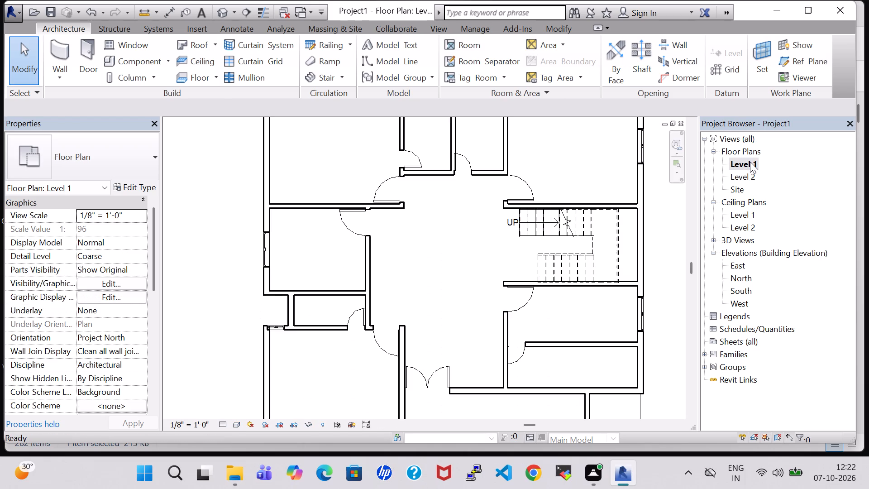
left_click(614, 259)
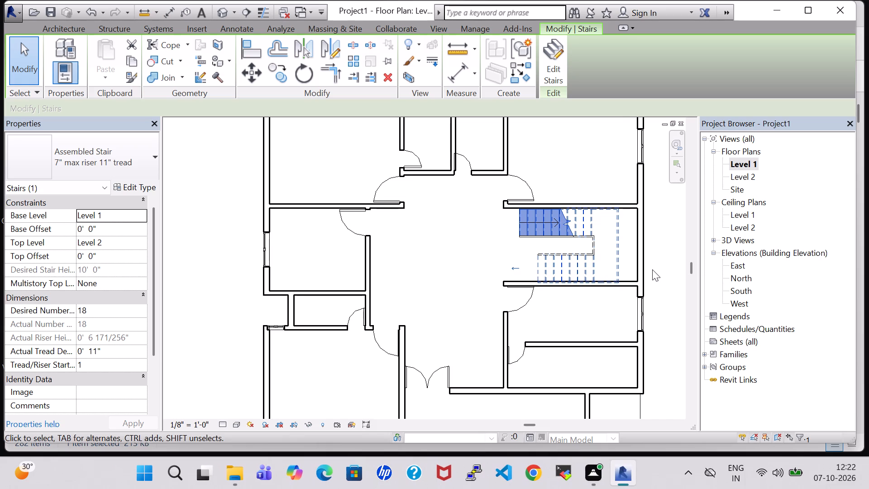
scroll(652, 269, "down", 2)
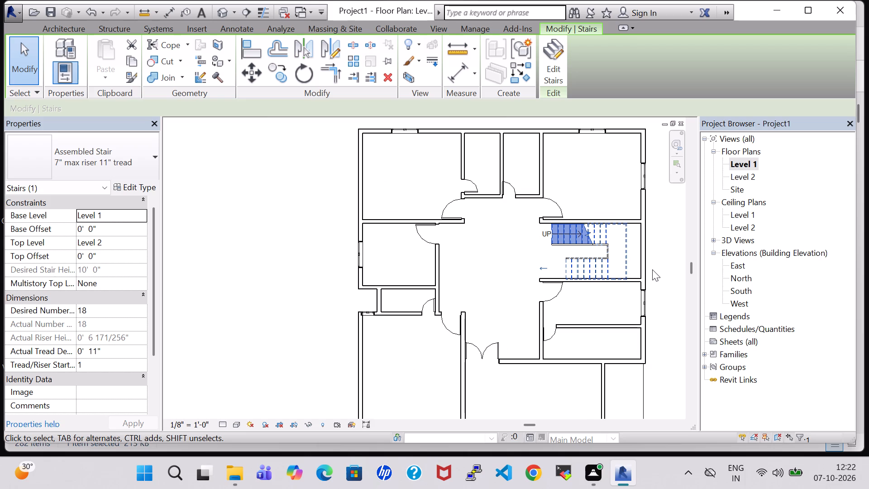
scroll(653, 264, "down", 1)
left_click(653, 264)
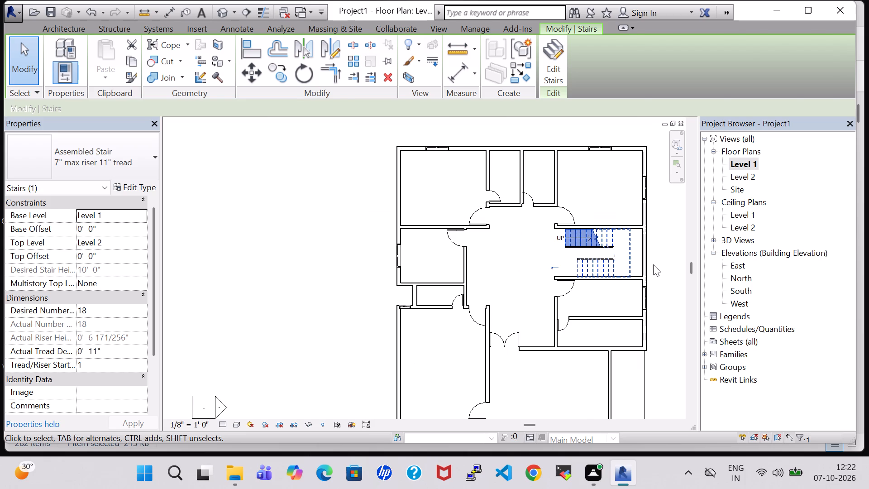
left_click(221, 14)
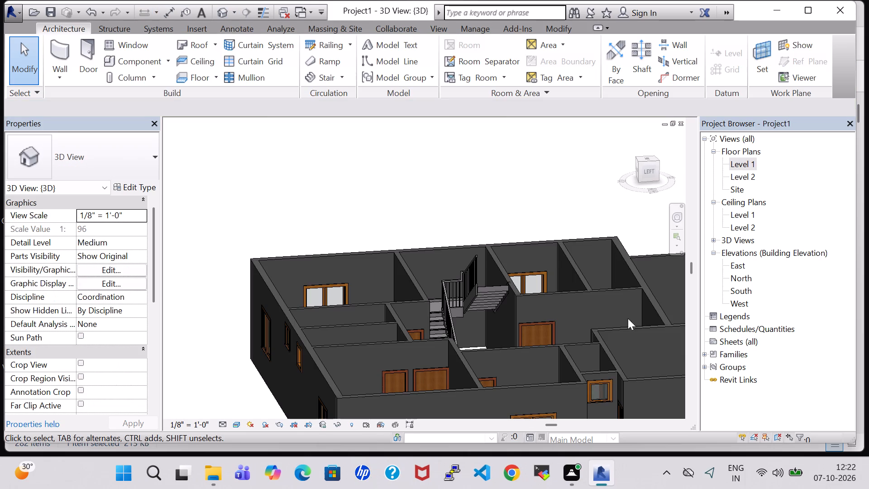
Examine the stair and the surrounding rooms in 3D from several angles and in the Level 1 floor plan.
middle_click_drag(434, 189, 387, 164, "shift")
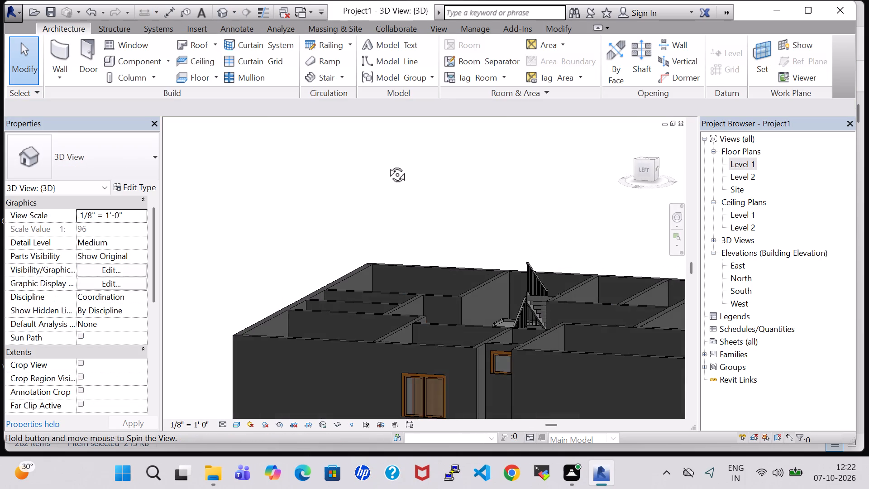
middle_click_drag(387, 164, 407, 286, "shift")
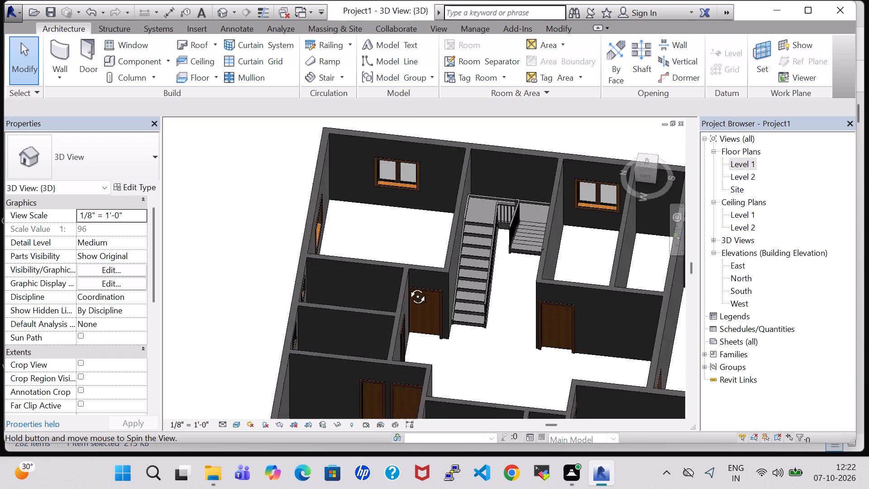
middle_click_drag(407, 286, 600, 246, "shift")
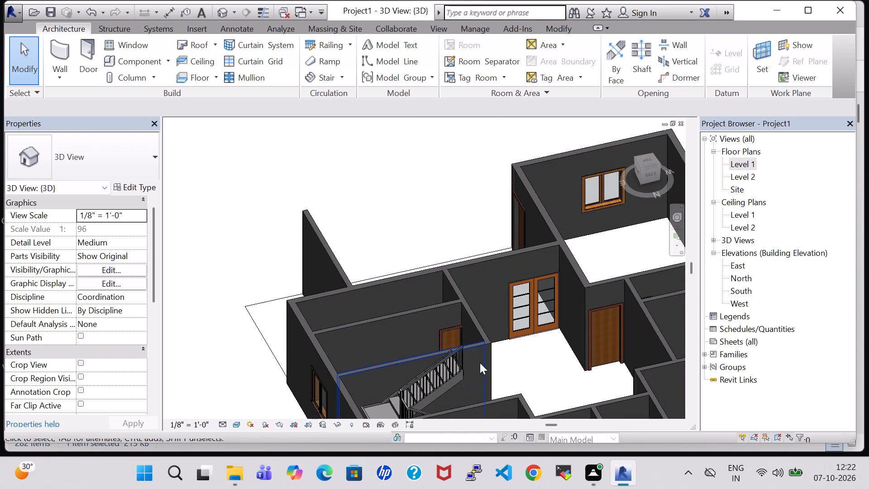
middle_click_drag(514, 346, 572, 350, "shift")
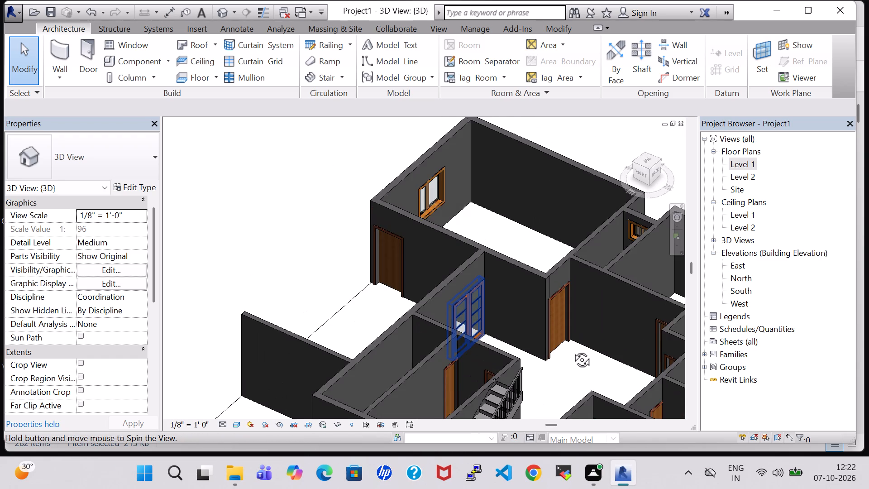
middle_click_drag(572, 350, 558, 342, "shift")
double_click(740, 161)
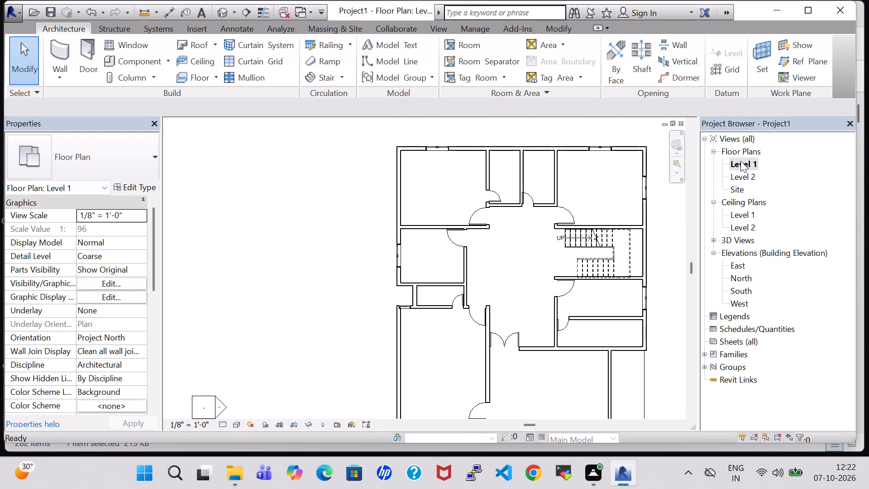
double_click(740, 161)
middle_click_drag(339, 245, 280, 231)
scroll(614, 258, "down", 1)
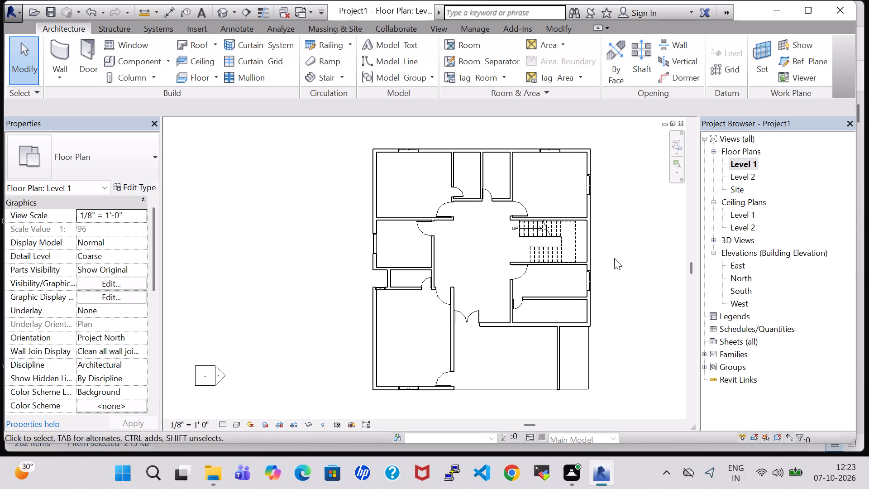
middle_click_drag(614, 258, 578, 257)
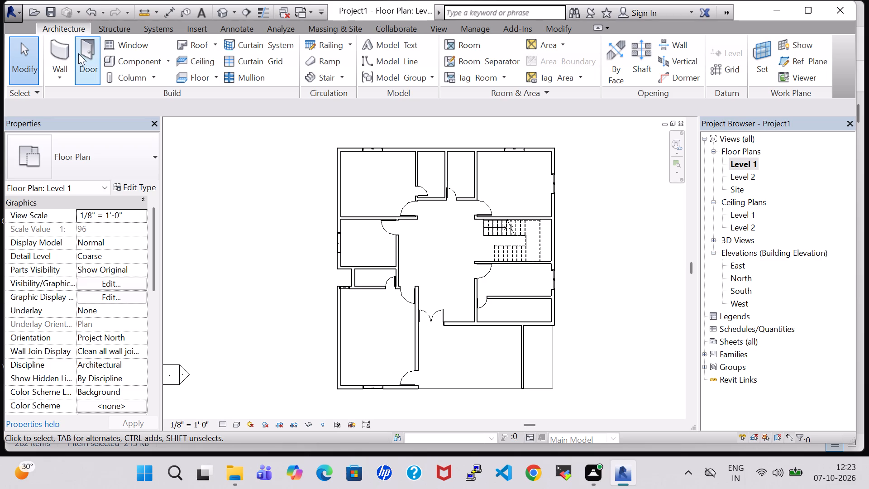
Load the Bed-Shaker component family from the Beds folder of the US Imperial furniture library.
left_click(126, 58)
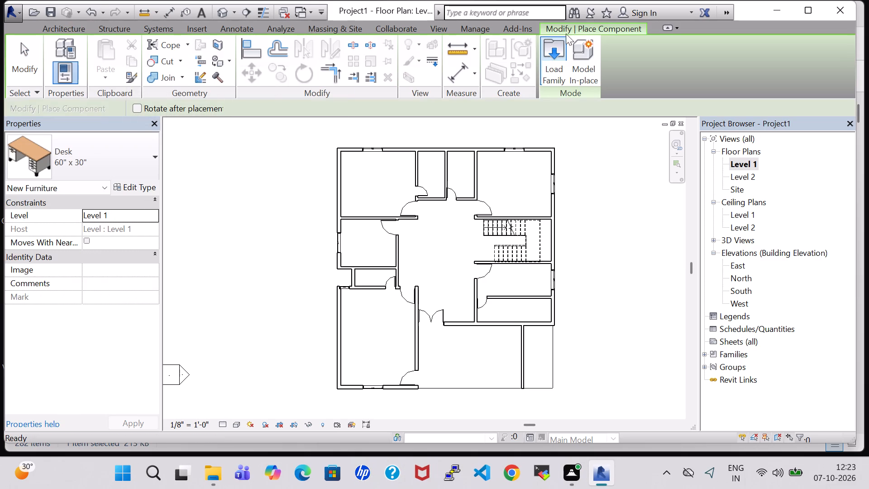
left_click(557, 41)
scroll(414, 169, "down", 2)
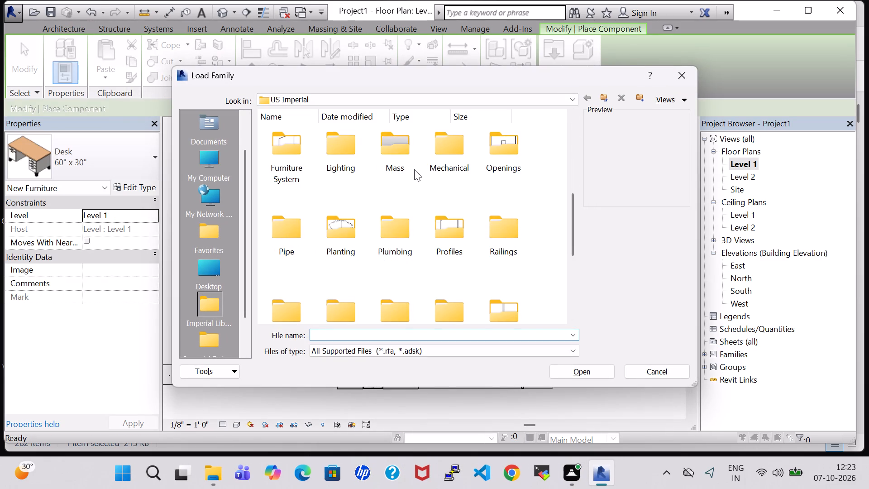
scroll(414, 169, "up", 2)
double_click(503, 313)
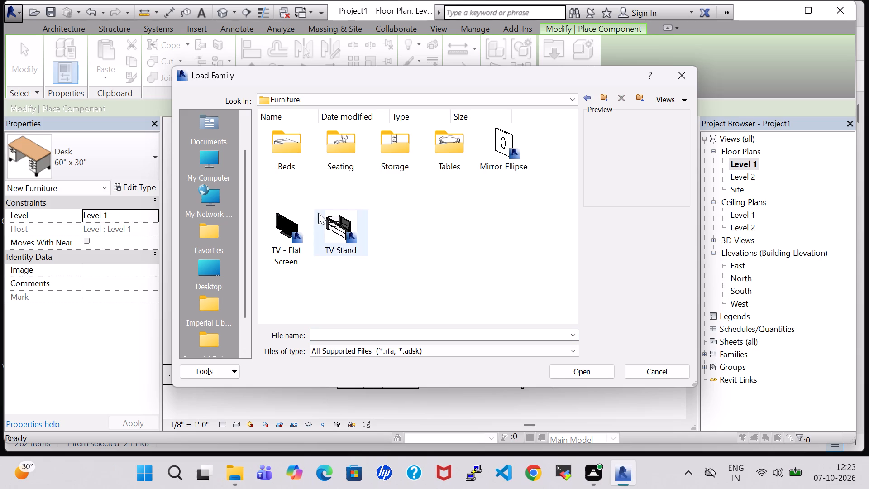
double_click(279, 142)
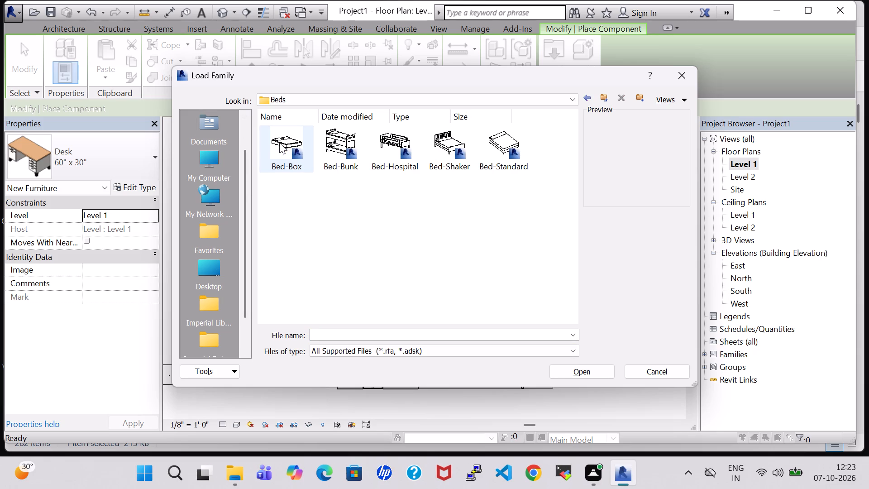
left_click(284, 146)
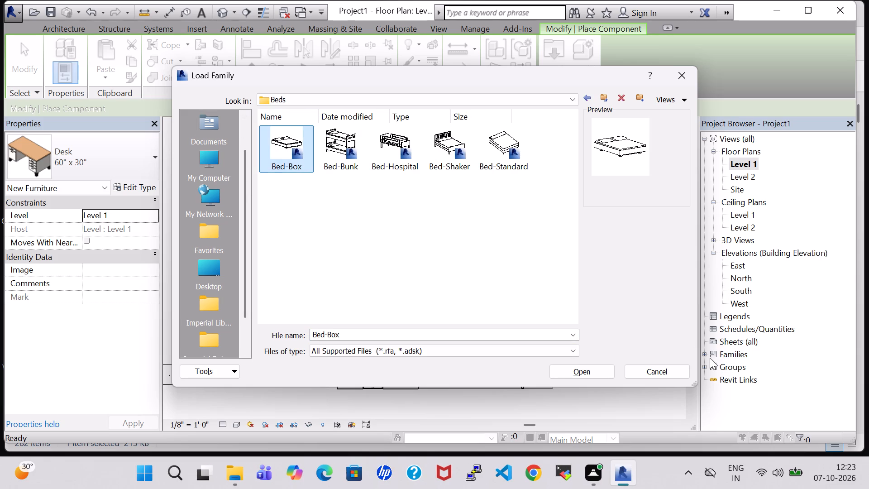
left_click(469, 149)
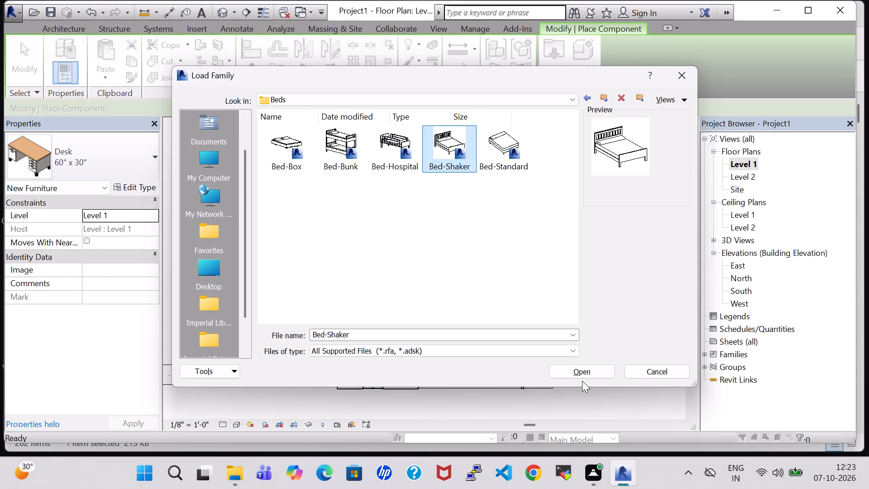
left_click(583, 378)
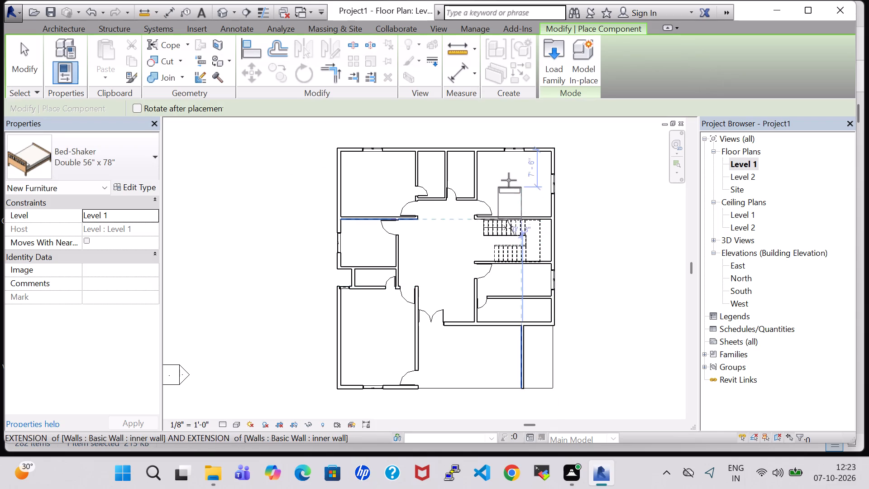
Place a Double 56" x 78" Bed-Shaker with its headboard against the north exterior wall in each of the two northern corner bedrooms.
scroll(513, 159, "up", 3)
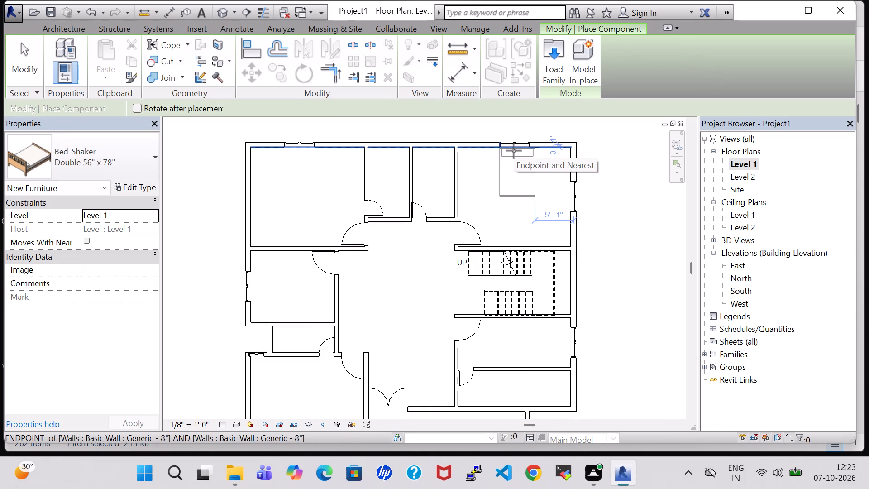
left_click(514, 151)
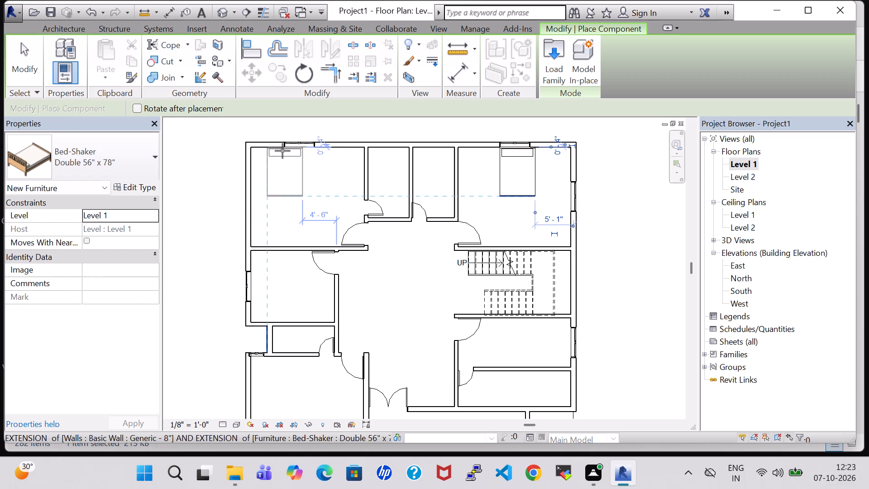
left_click(282, 151)
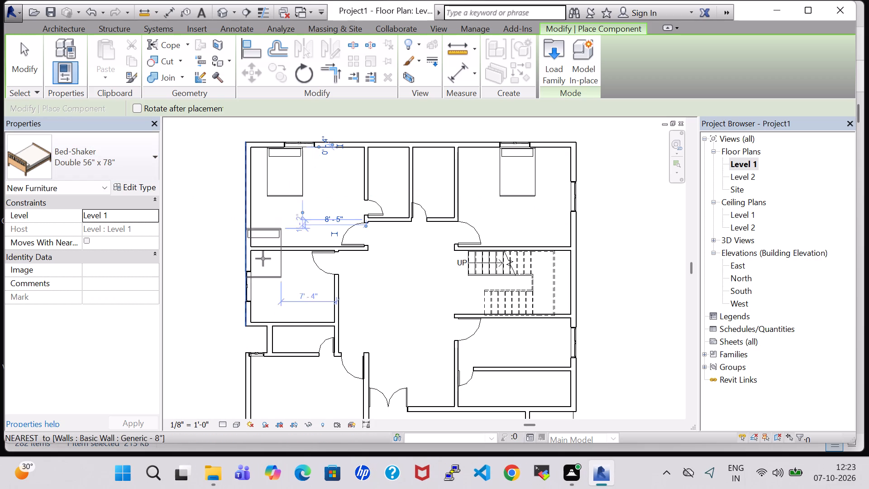
Place two more double beds, rotated with headboards to the south wall, in the middle west room and the large southwest room.
key("space")
key("space")
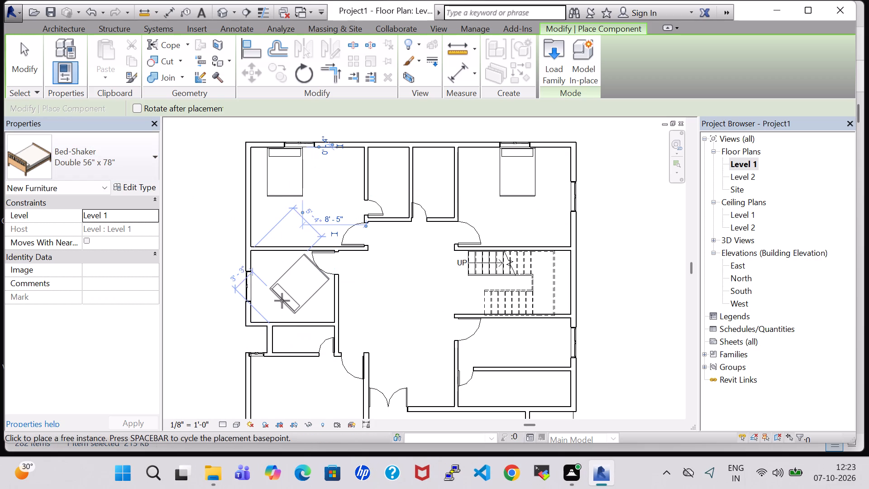
key("space")
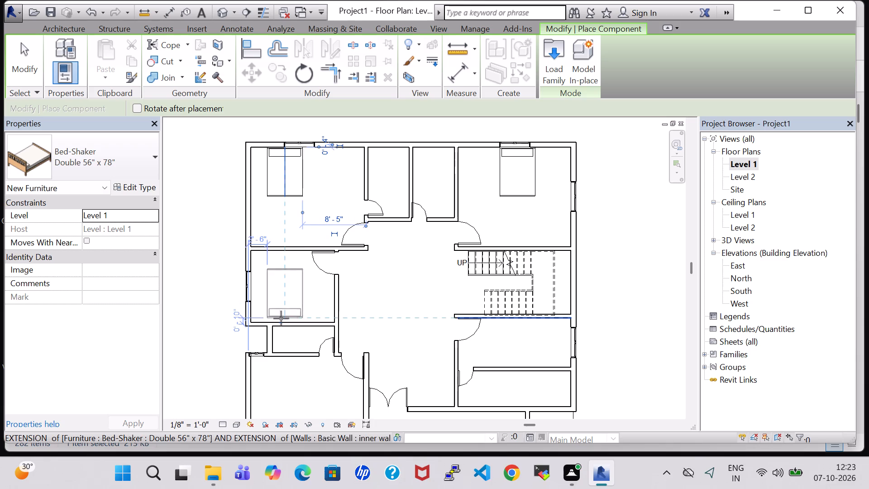
left_click(281, 318)
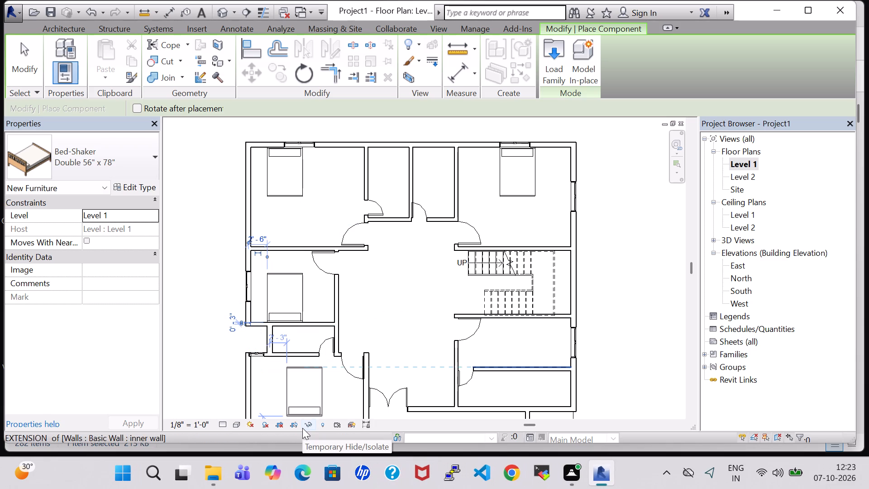
middle_click_drag(309, 367, 316, 312)
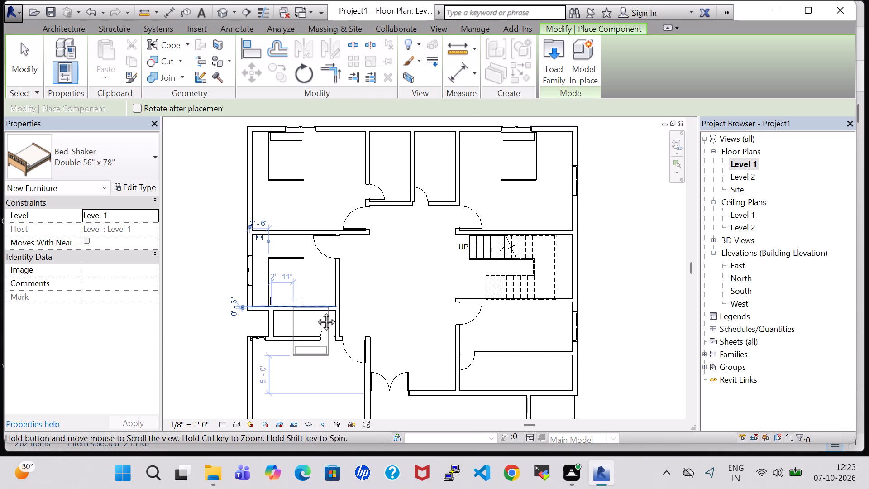
middle_click_drag(316, 312, 332, 261)
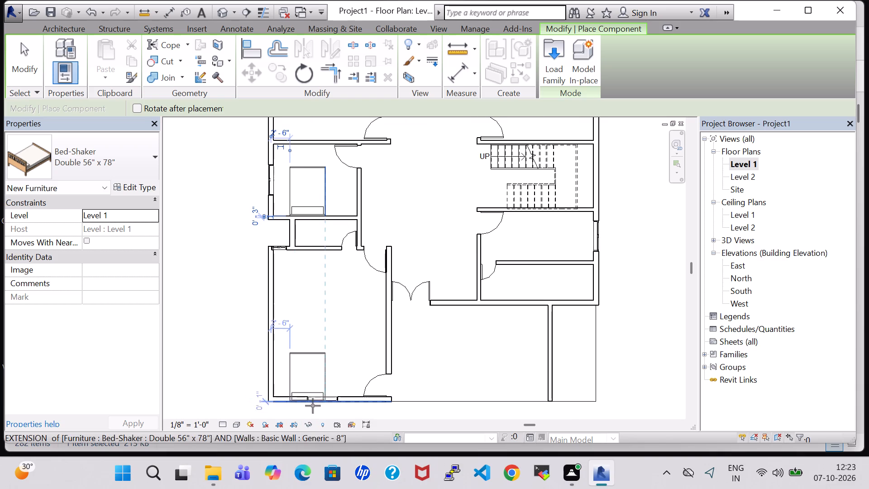
left_click(309, 395)
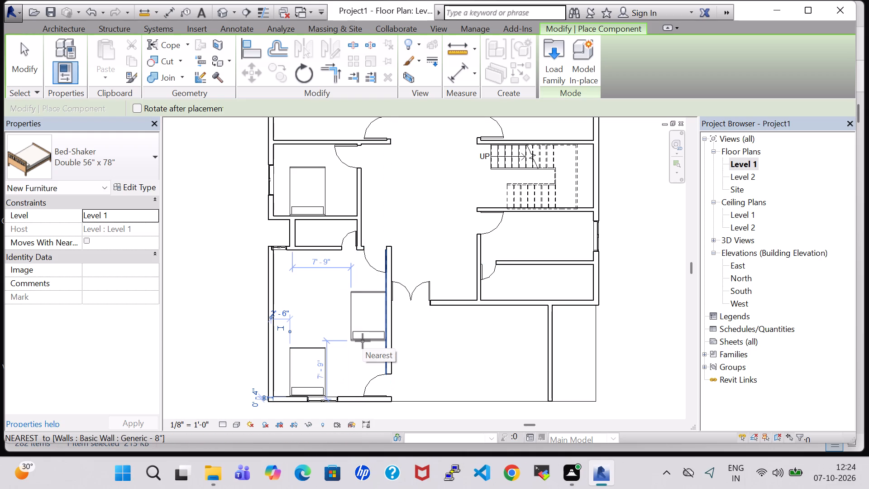
key("Escape")
key("Escape")
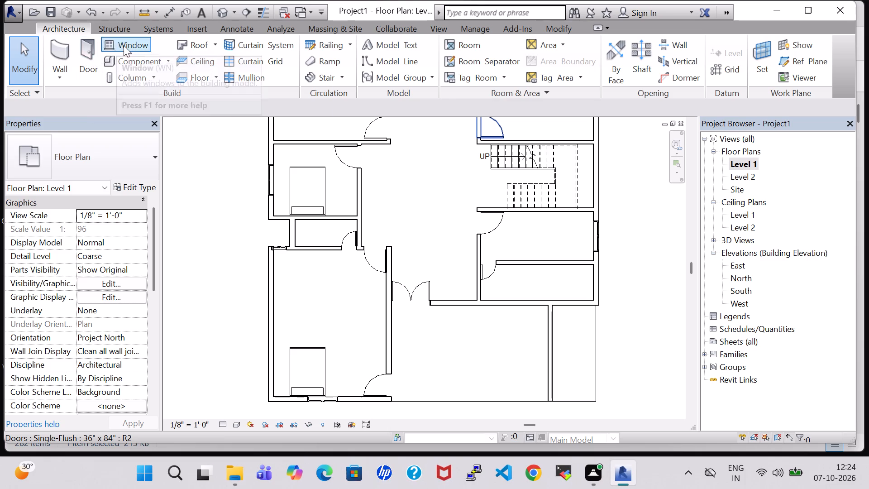
Load the TV - Flat Screen component family from the US Imperial furniture library.
left_click(133, 58)
left_click(552, 72)
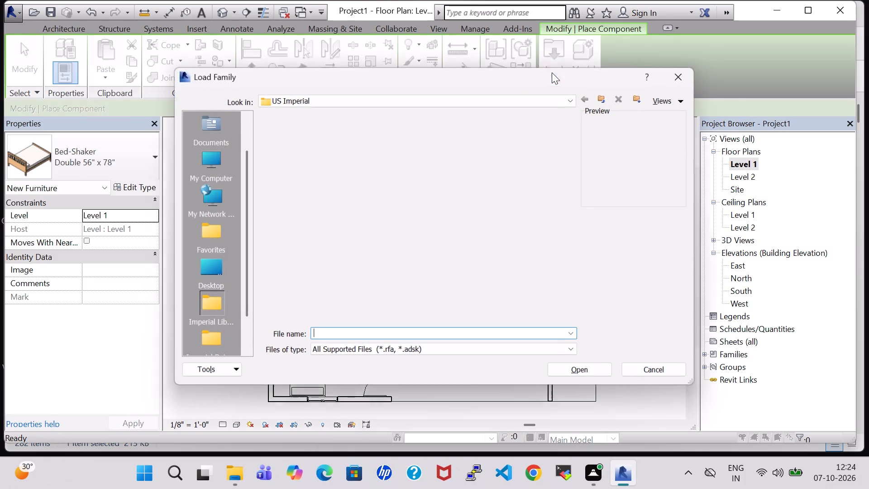
double_click(503, 309)
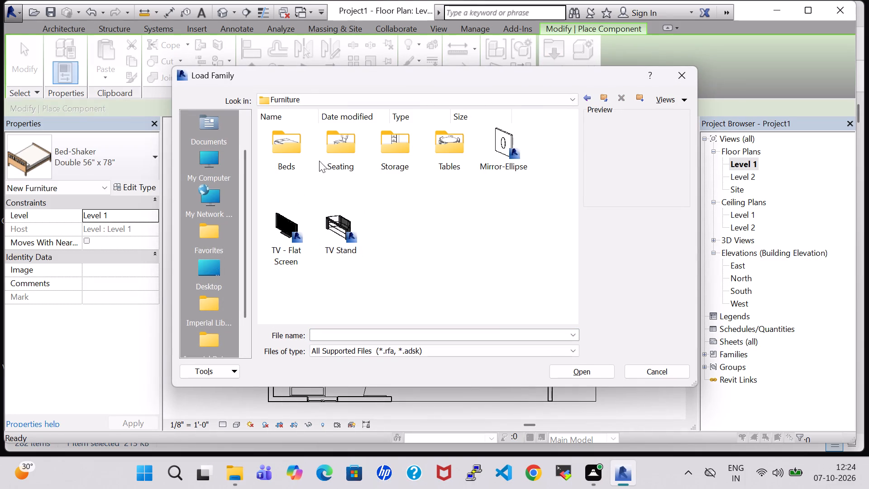
double_click(337, 151)
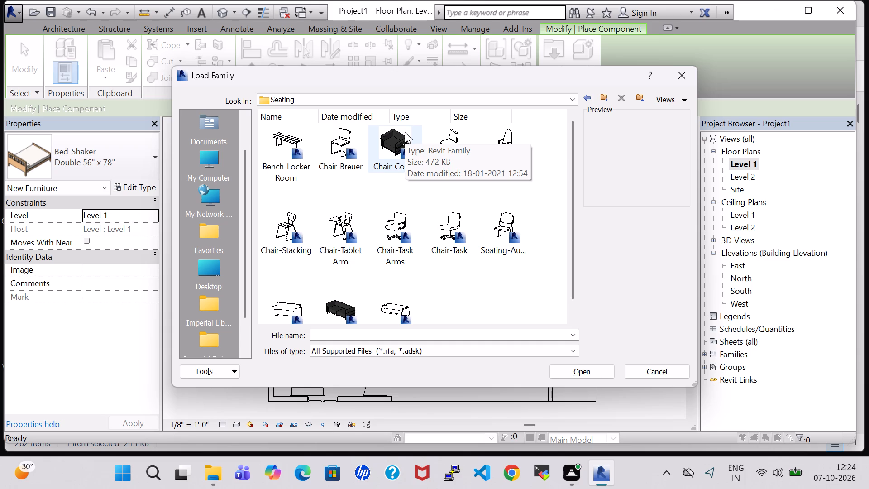
left_click(593, 94)
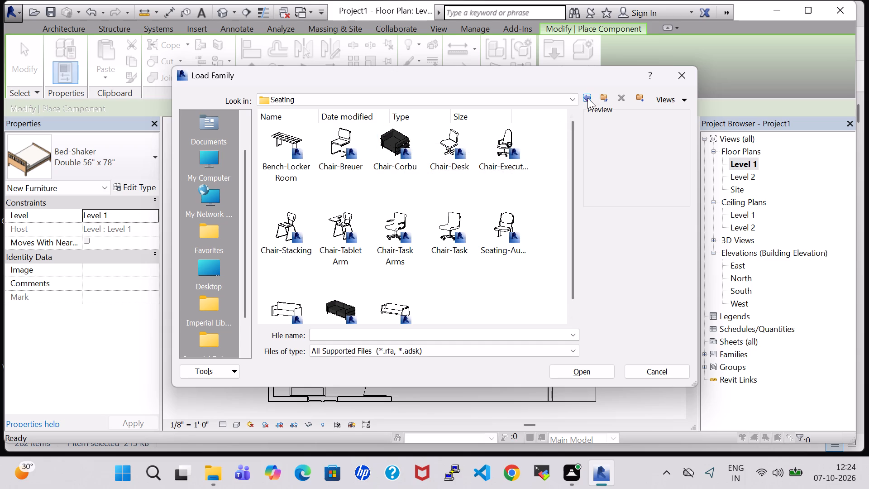
left_click(587, 98)
left_click(282, 241)
left_click(576, 370)
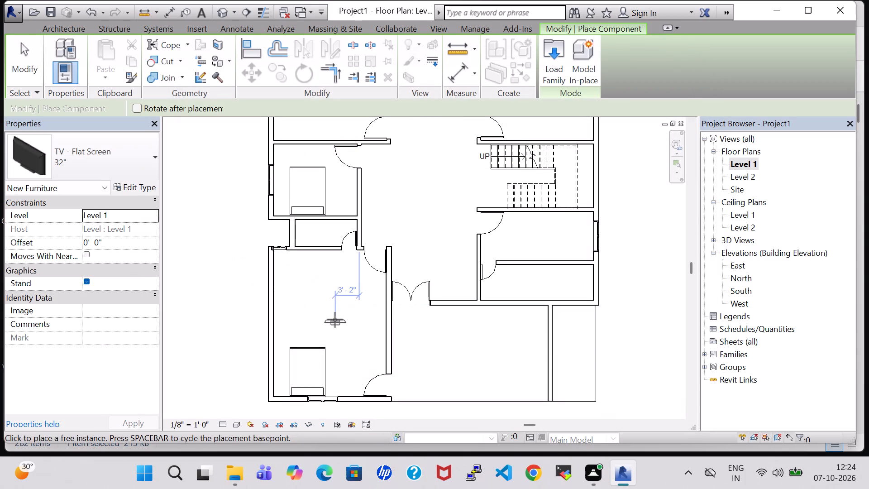
Place a 32" flat-screen TV at a 5' 0" offset on the east wall of the southwest room.
scroll(335, 320, "up", 5)
left_click(87, 240)
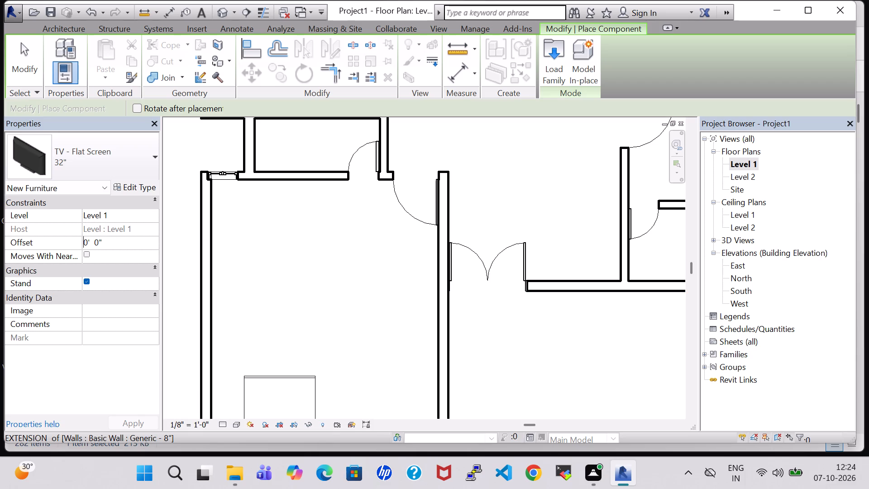
key("Right")
key("BackSpace")
key("5")
key("Return")
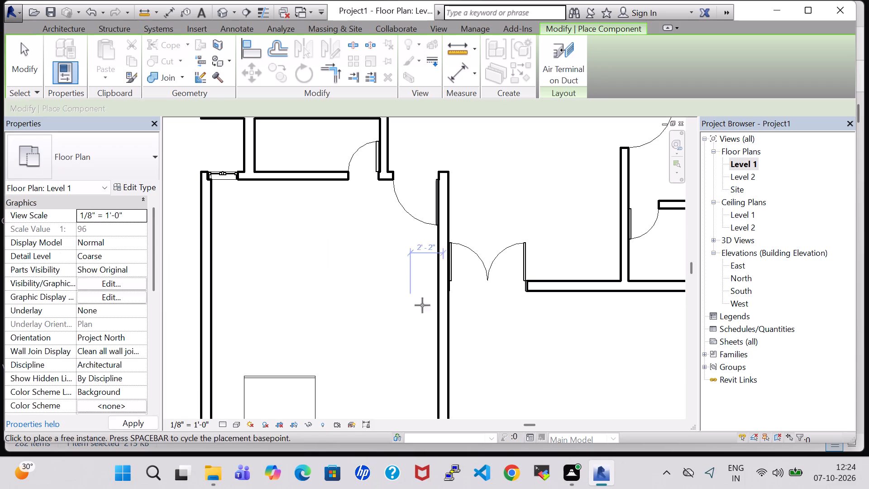
scroll(431, 309, "up", 3)
scroll(354, 268, "down", 1)
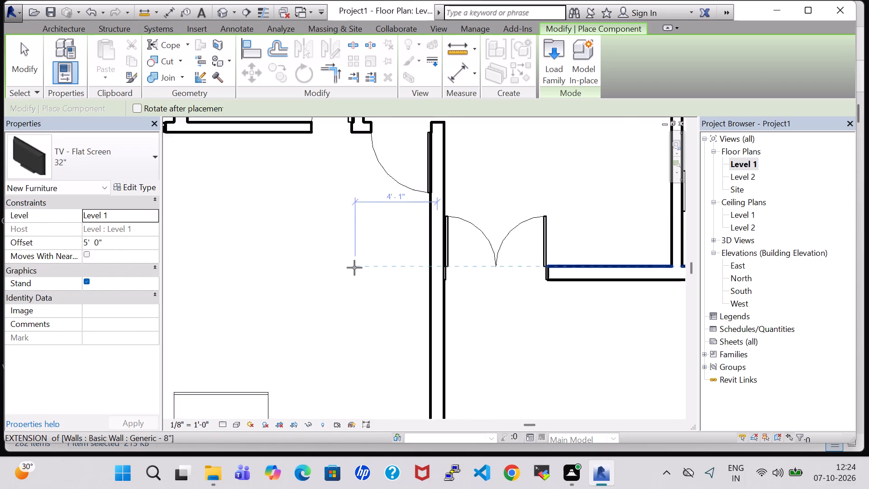
scroll(354, 268, "down", 3)
left_click(405, 275)
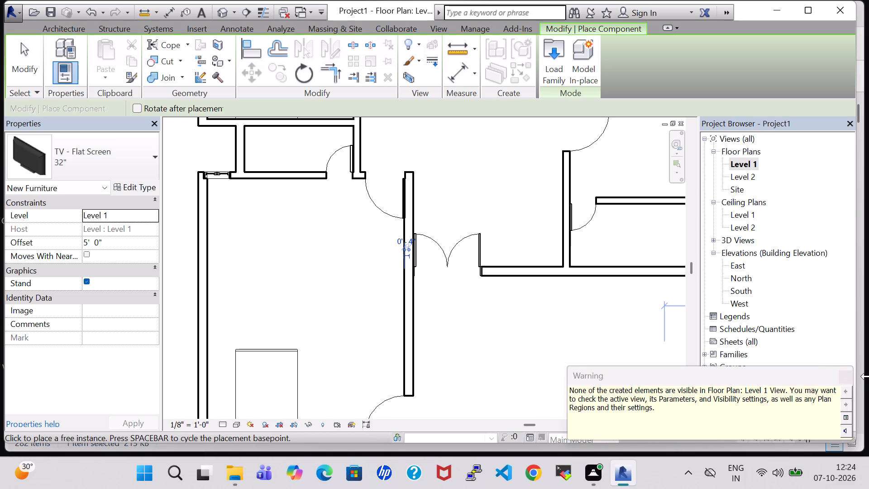
left_click(849, 379)
scroll(397, 279, "up", 2)
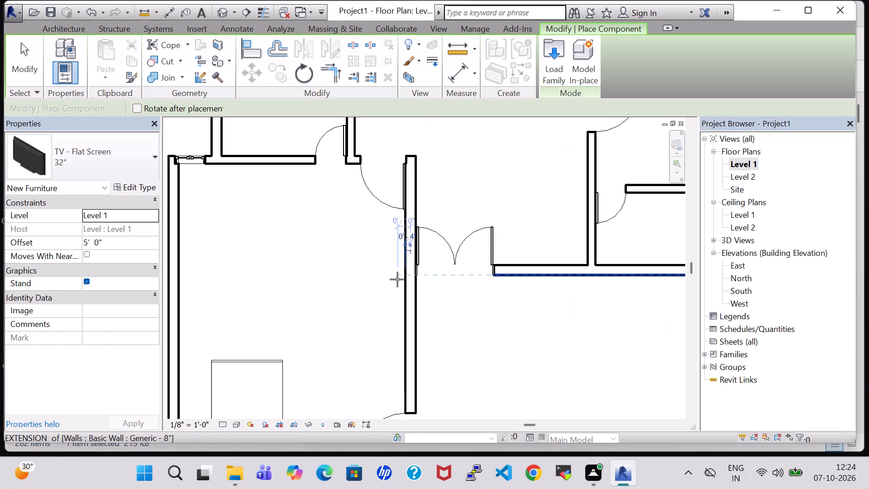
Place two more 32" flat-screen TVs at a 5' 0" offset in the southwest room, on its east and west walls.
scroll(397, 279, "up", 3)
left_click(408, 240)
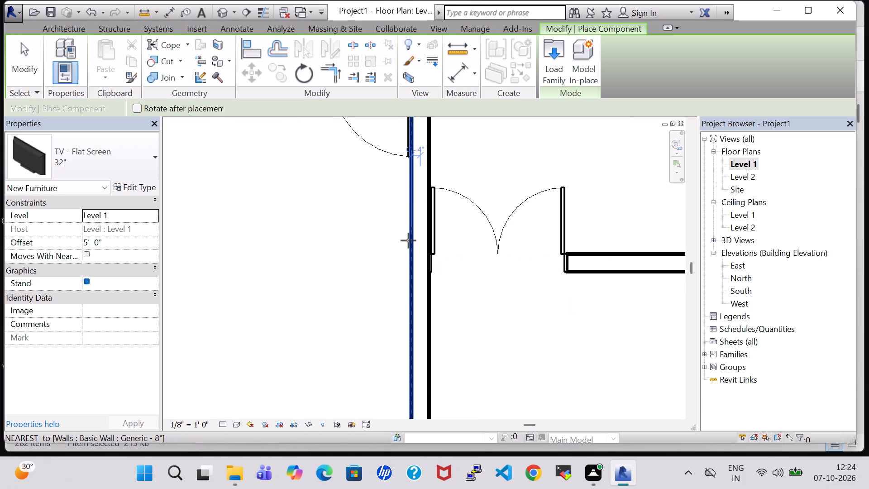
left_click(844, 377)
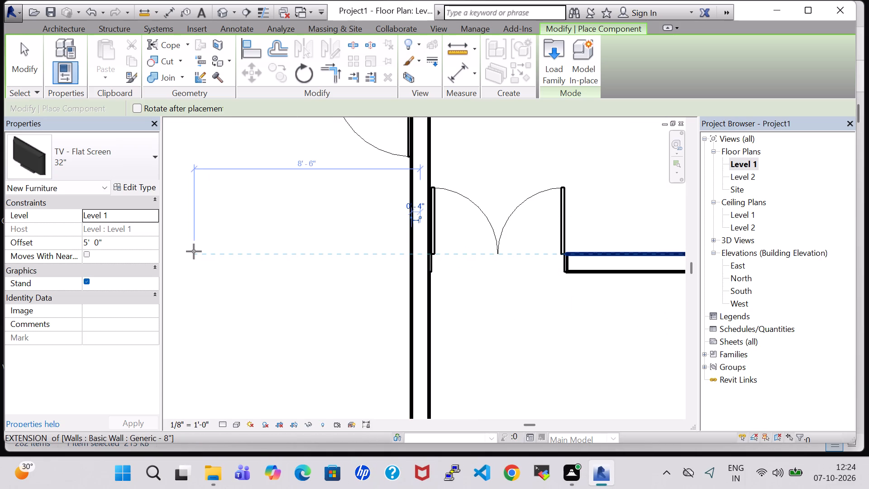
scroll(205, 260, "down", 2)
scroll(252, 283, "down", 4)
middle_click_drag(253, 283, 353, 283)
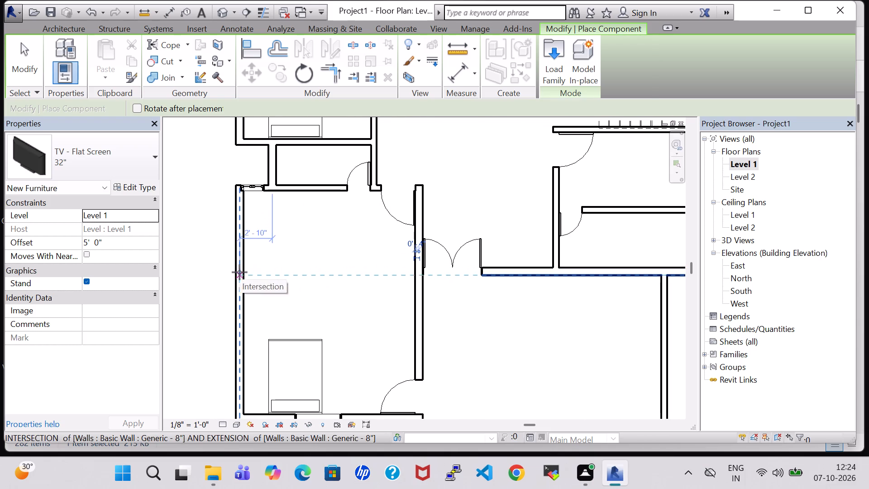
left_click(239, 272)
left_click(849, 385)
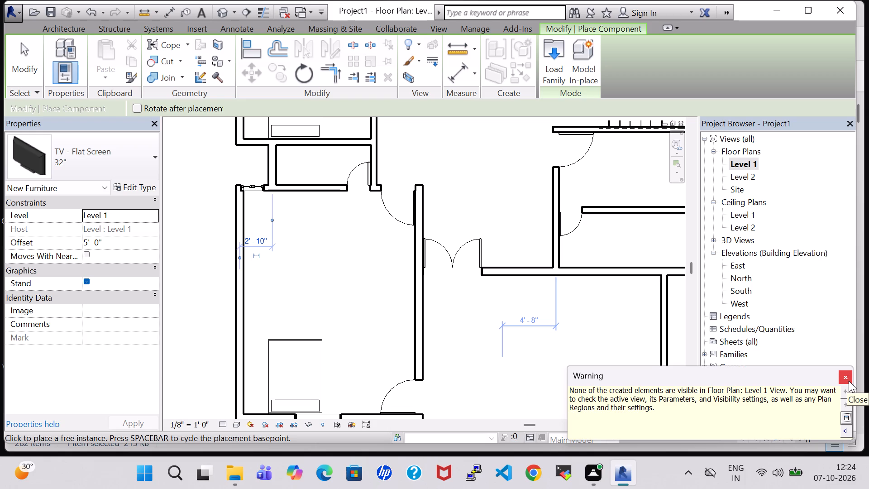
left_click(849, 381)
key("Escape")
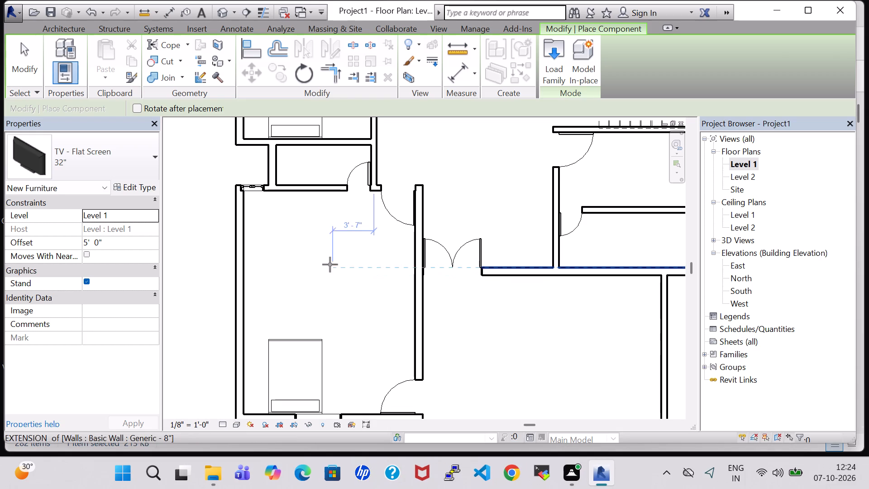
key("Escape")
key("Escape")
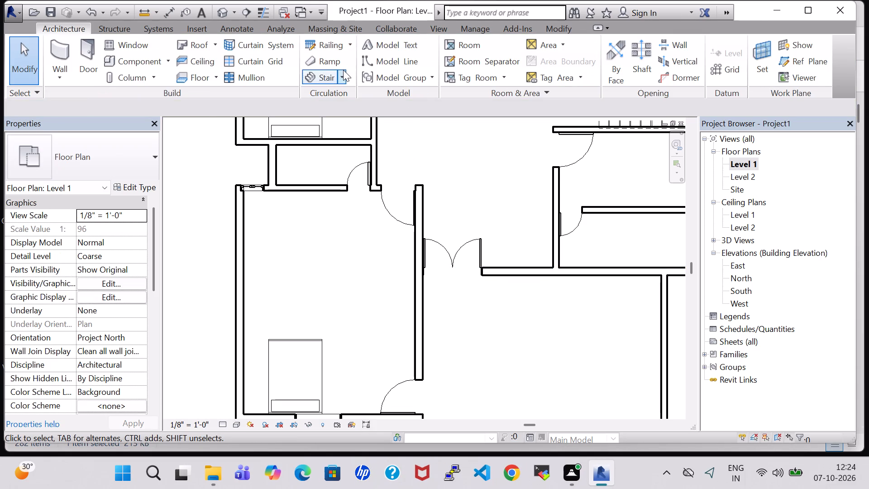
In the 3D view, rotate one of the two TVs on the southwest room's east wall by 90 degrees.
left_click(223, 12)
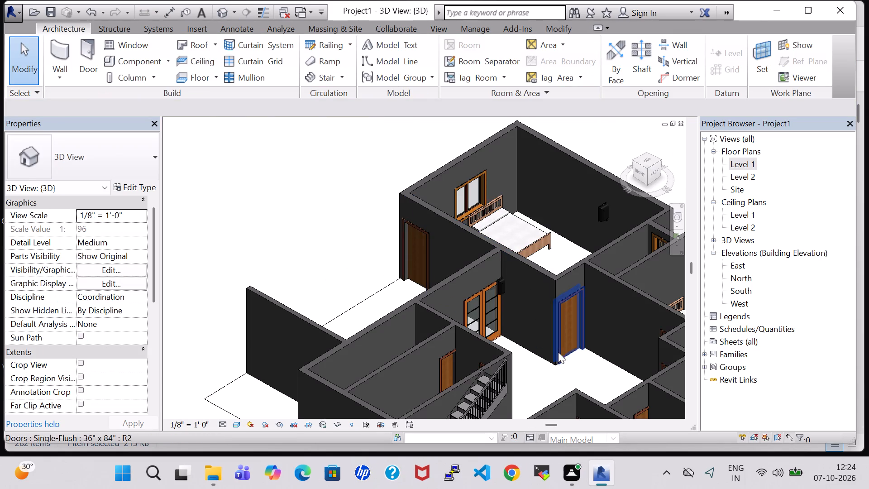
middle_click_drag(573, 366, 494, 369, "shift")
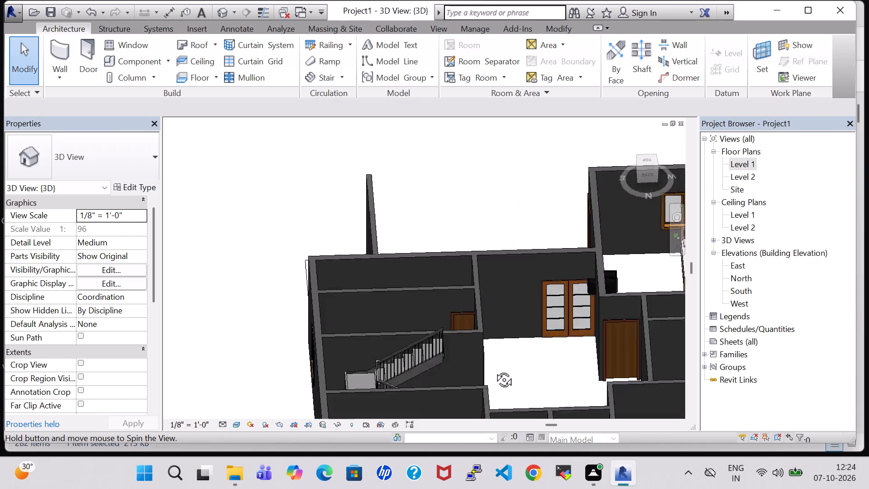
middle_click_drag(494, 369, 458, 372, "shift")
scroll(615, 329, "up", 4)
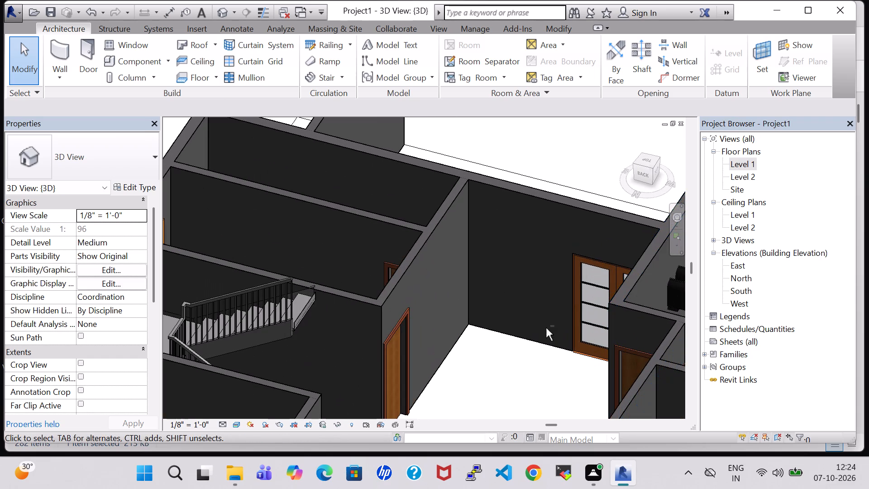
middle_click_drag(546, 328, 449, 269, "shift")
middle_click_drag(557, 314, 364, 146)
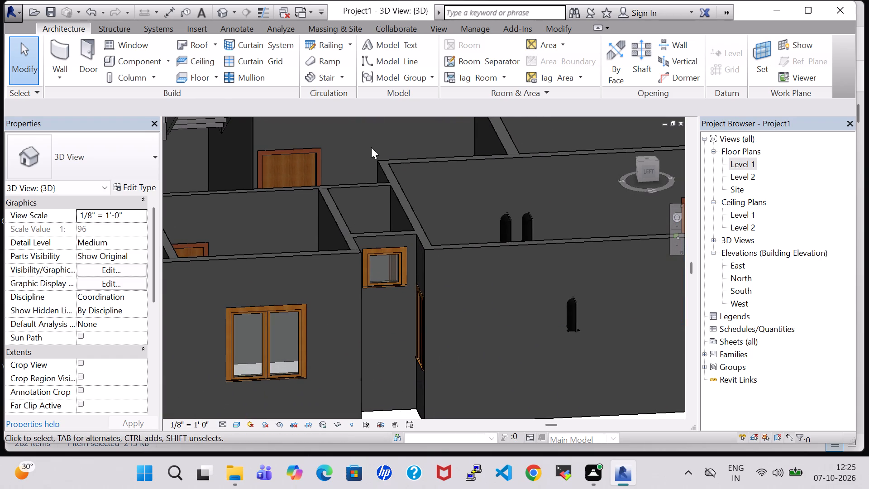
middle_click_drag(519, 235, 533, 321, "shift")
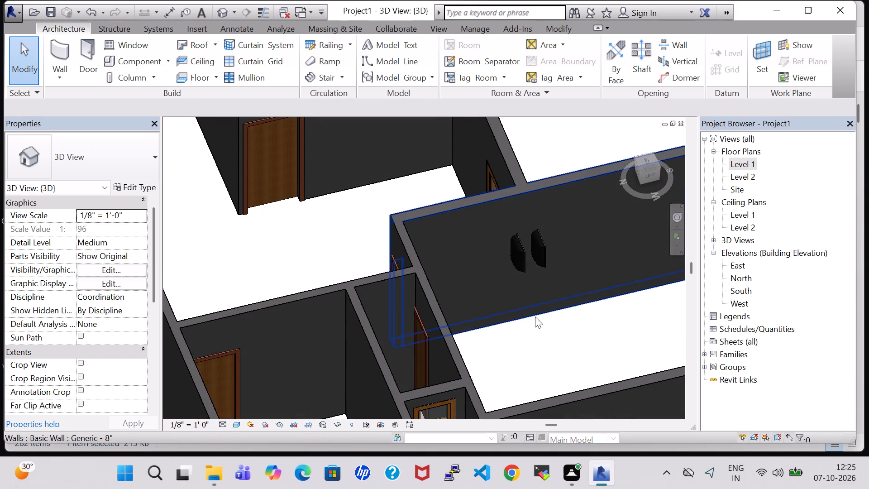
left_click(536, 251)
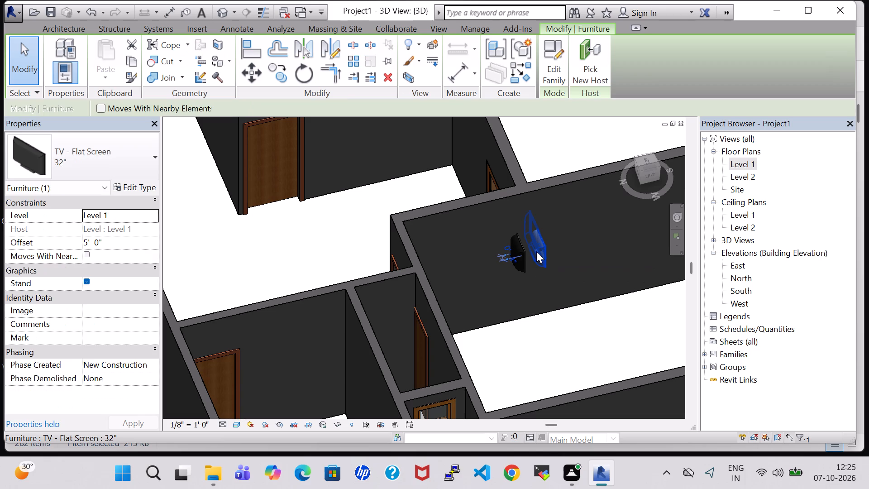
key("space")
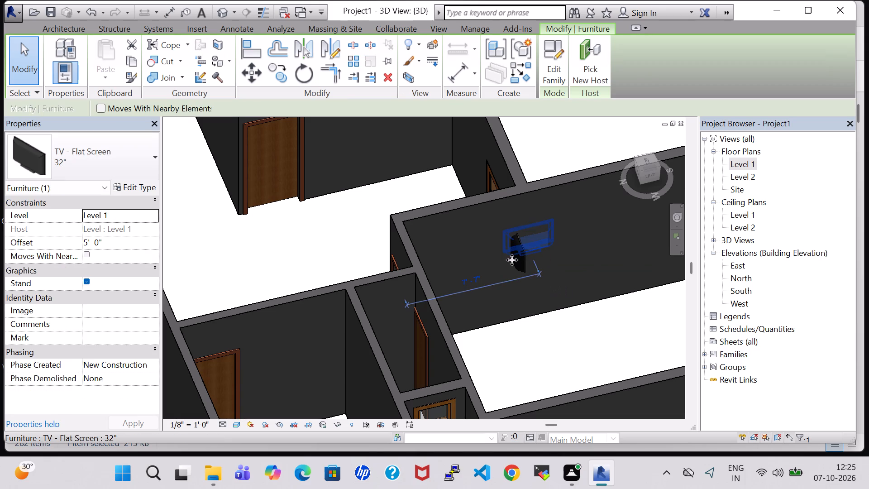
Delete the unrotated TV on the southwest room's east wall and the TV on its west wall.
left_click(528, 266)
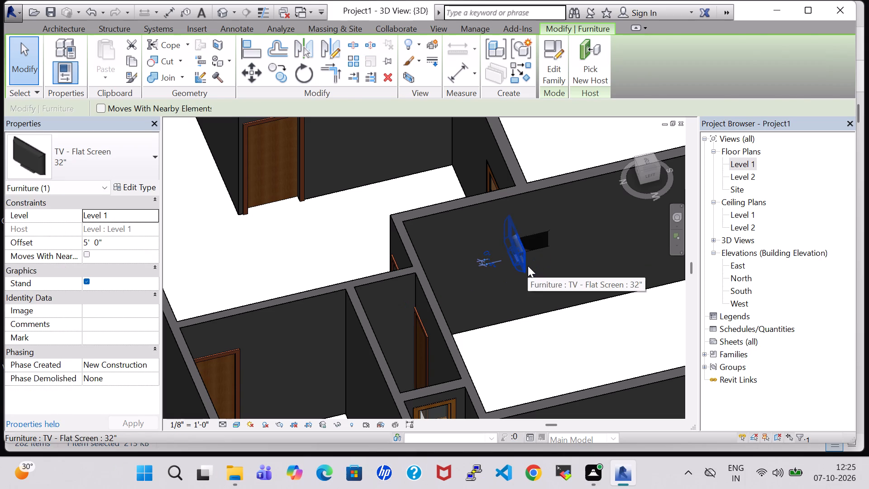
key("Delete")
middle_click_drag(552, 312, 474, 225)
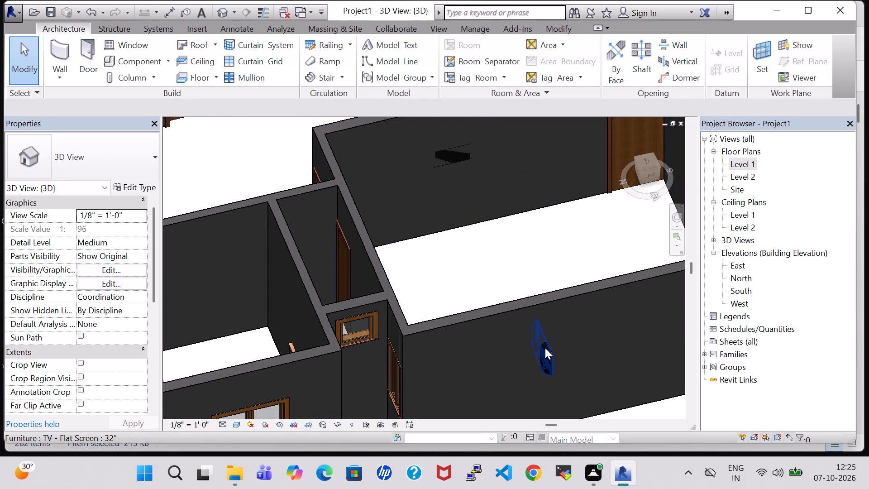
left_click(545, 348)
key("Delete")
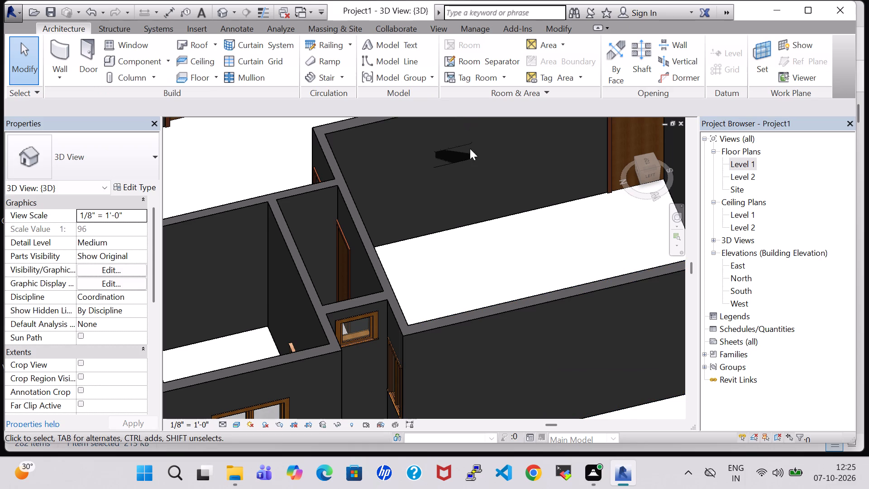
Delete the rotated TV that remains on the southwest room's east wall.
middle_click_drag(493, 244, 355, 237)
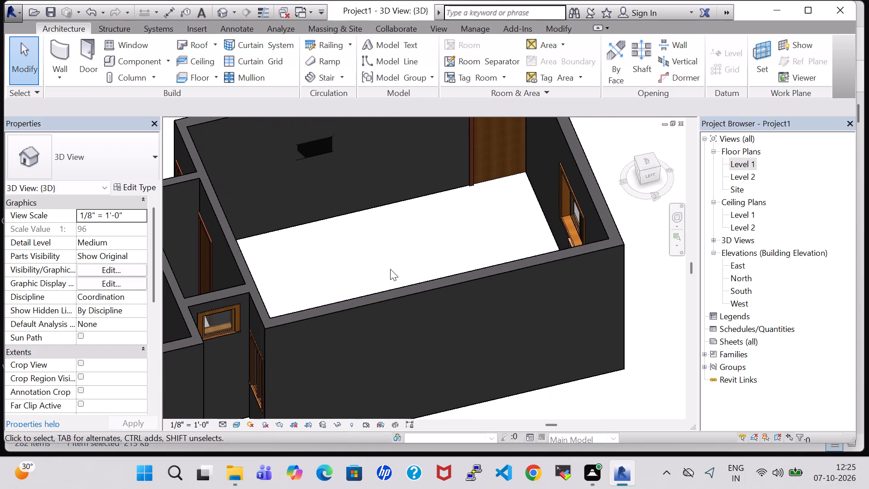
middle_click_drag(409, 282, 398, 222, "shift")
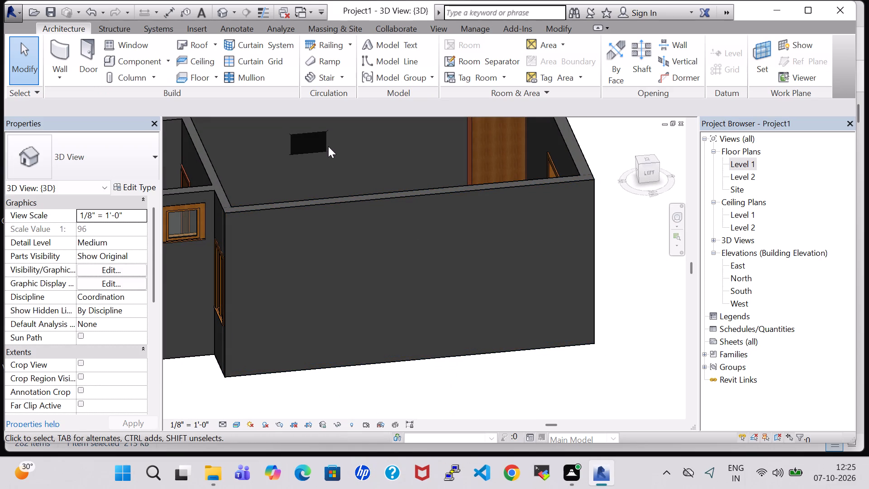
scroll(318, 144, "up", 4)
scroll(333, 192, "up", 1)
middle_click_drag(333, 192, 342, 279)
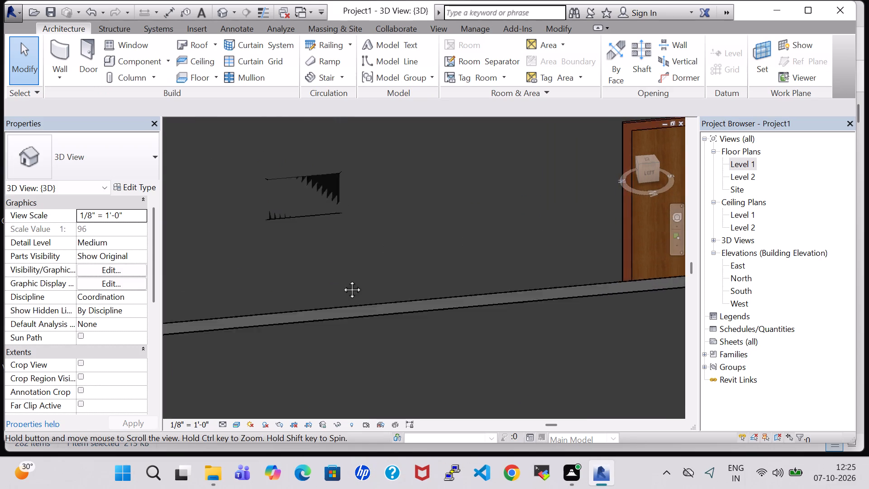
middle_click_drag(342, 279, 363, 371)
left_click(334, 318)
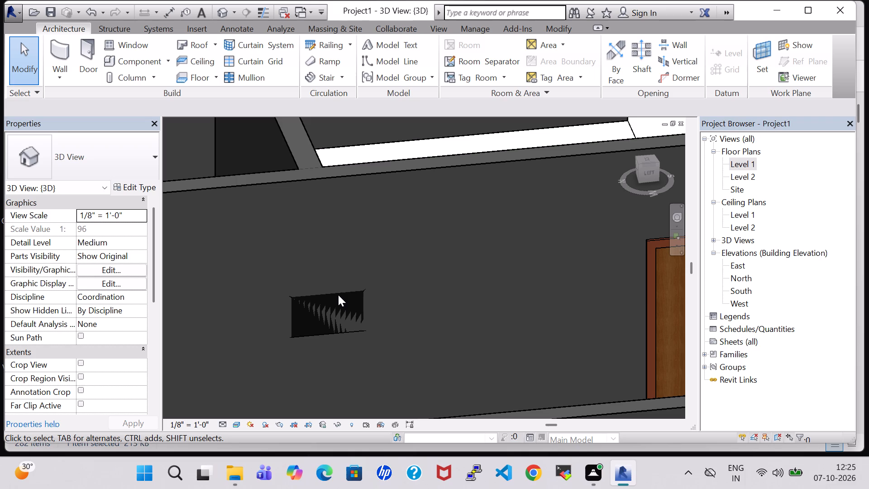
left_click(335, 313)
left_click(334, 328)
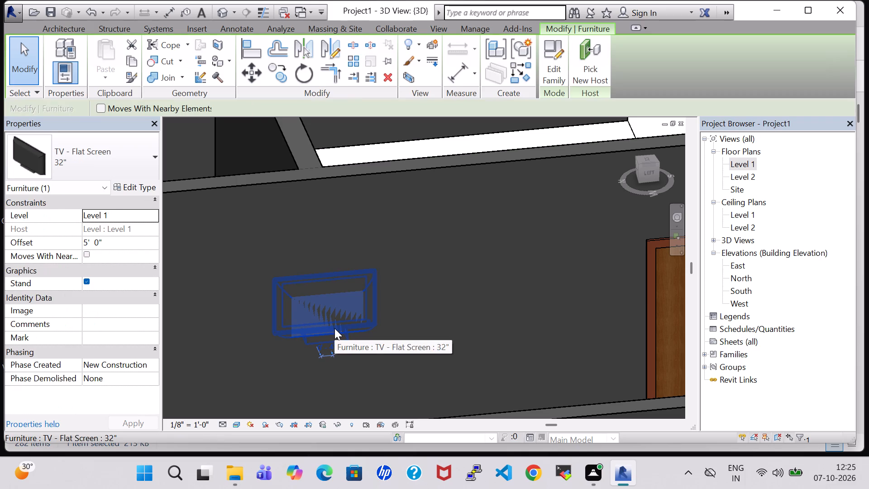
key("Delete")
Return to the Level 1 floor plan and browse the US Imperial component library, including its Windows folder, for families to load.
scroll(392, 268, "down", 4)
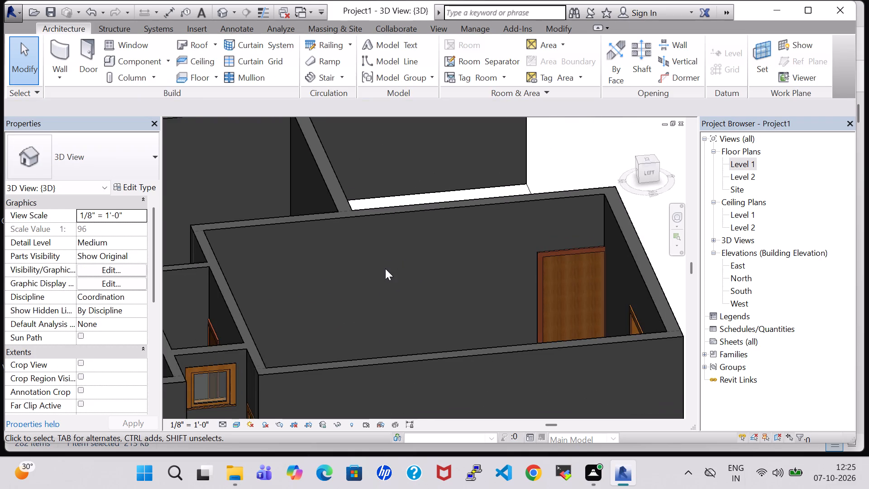
scroll(385, 268, "down", 1)
double_click(734, 162)
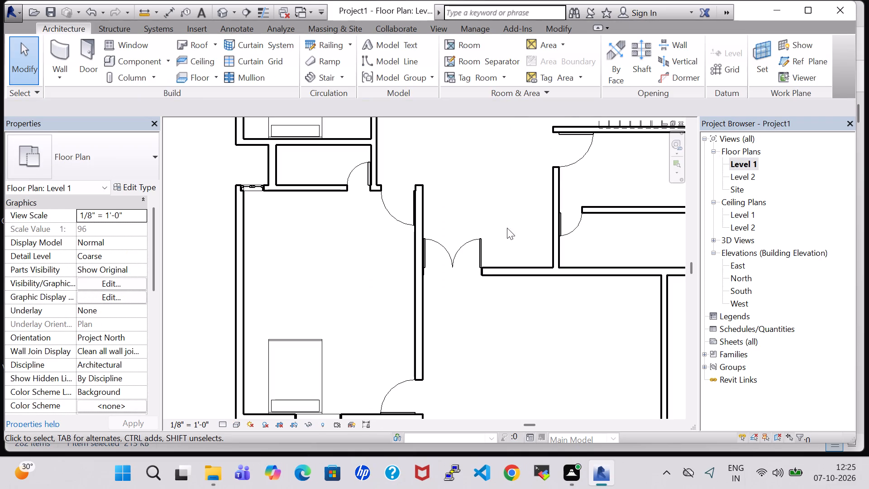
left_click(147, 61)
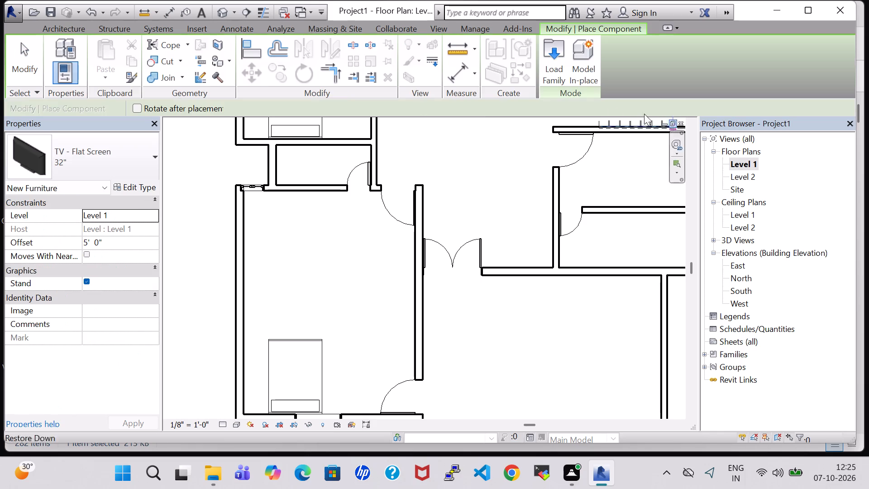
left_click(554, 76)
scroll(528, 146, "down", 2)
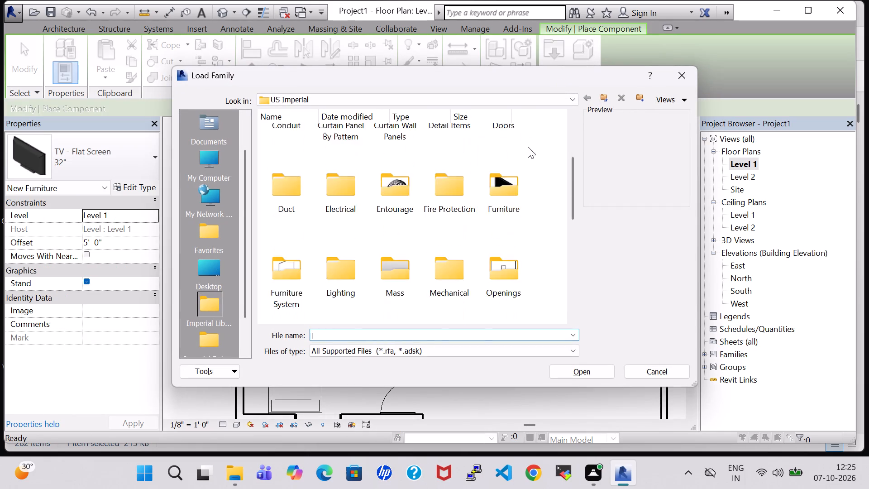
scroll(528, 147, "down", 4)
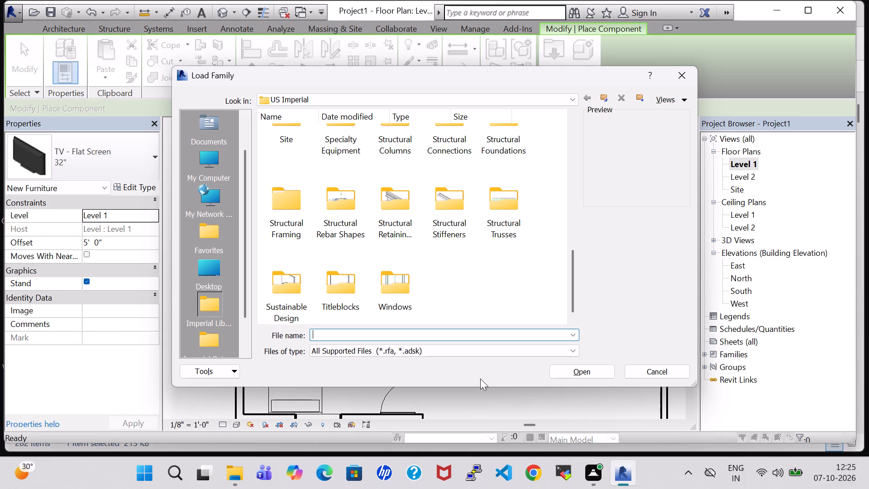
double_click(396, 294)
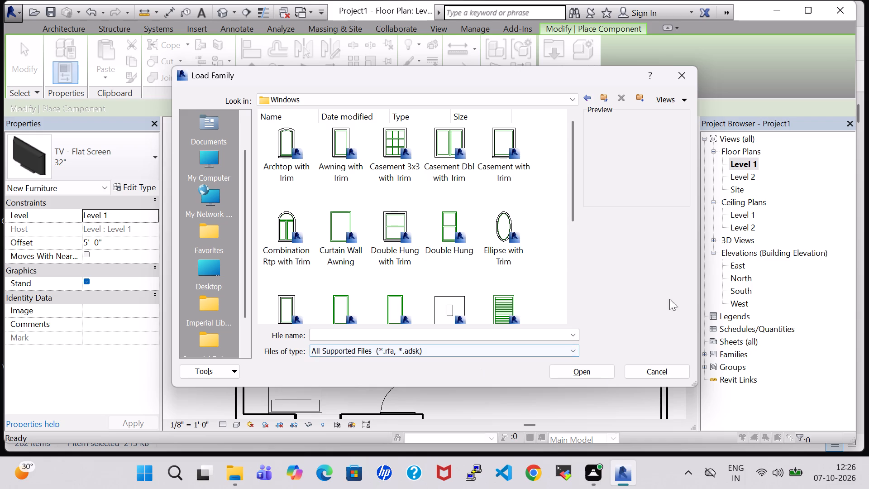
left_click(587, 98)
scroll(503, 212, "up", 2)
scroll(503, 212, "down", 2)
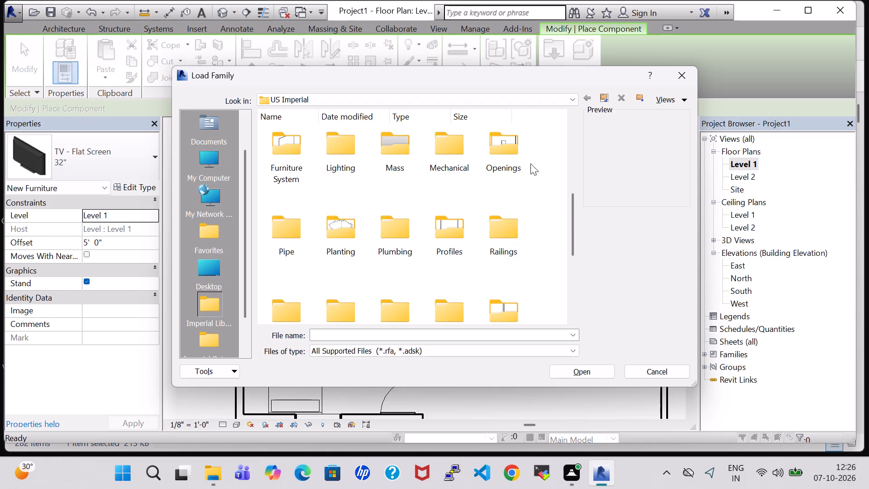
scroll(516, 159, "up", 1)
Load the Table-Night Stand family from the Tables folder of the US Imperial furniture library, checking the Storage folder first.
double_click(513, 184)
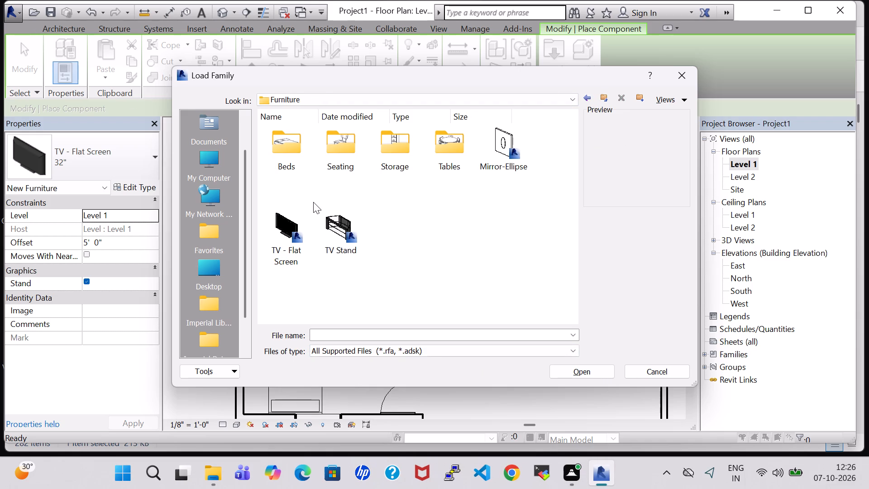
double_click(390, 135)
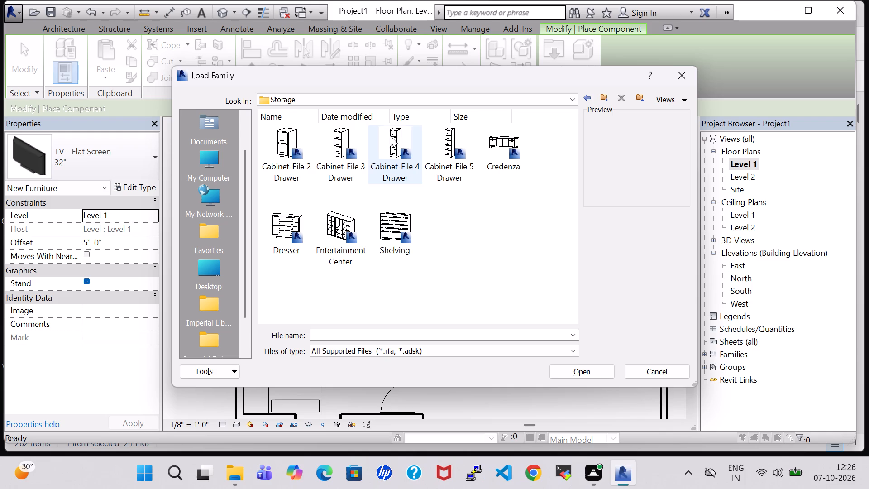
left_click(586, 96)
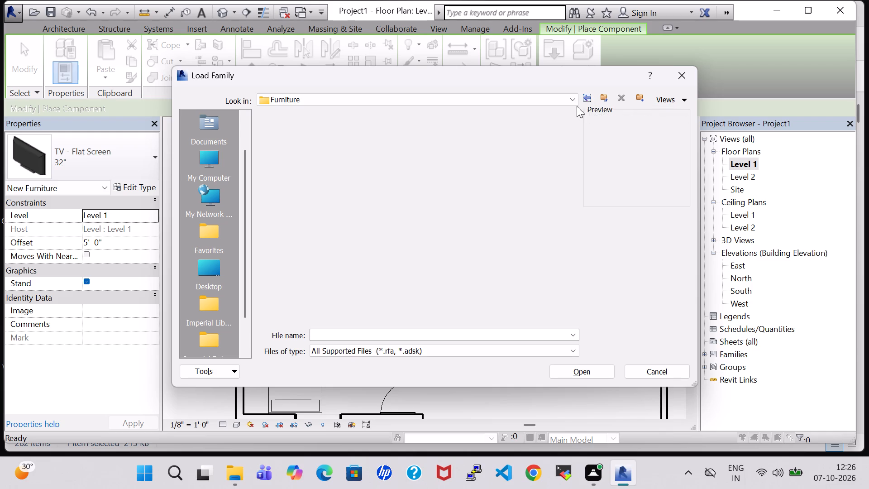
double_click(453, 160)
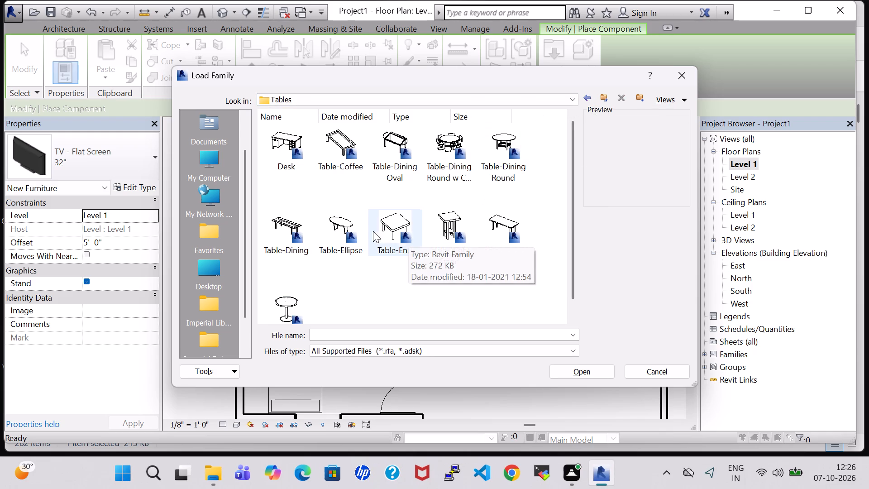
left_click(448, 223)
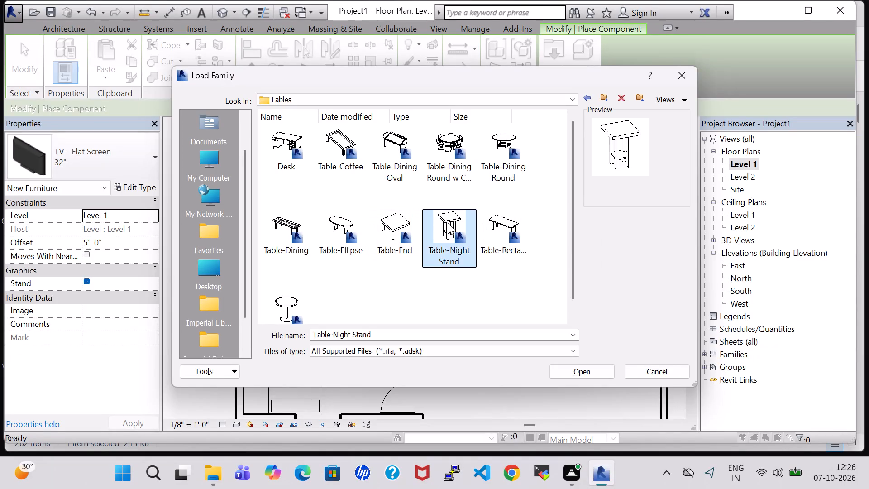
left_click(579, 373)
Place a 24" x 24" x 30" night stand in the southwest room's southwest corner, on the west side of the bed.
scroll(413, 328, "down", 1)
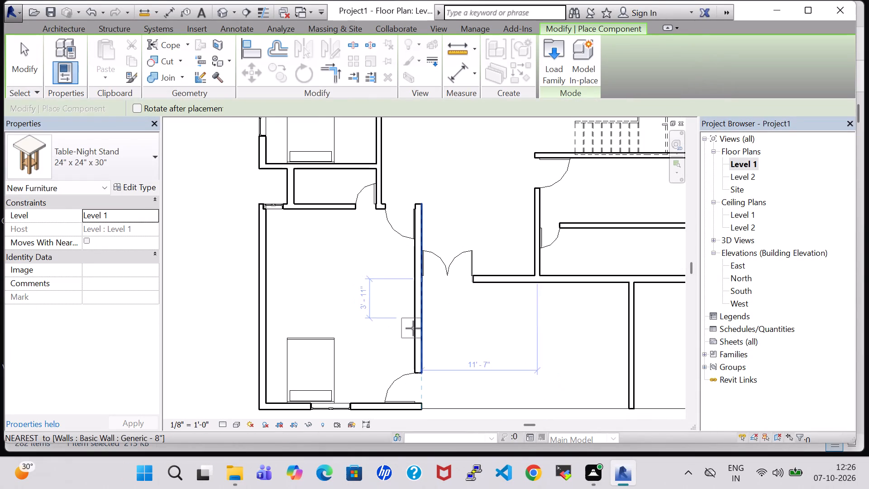
left_click(277, 392)
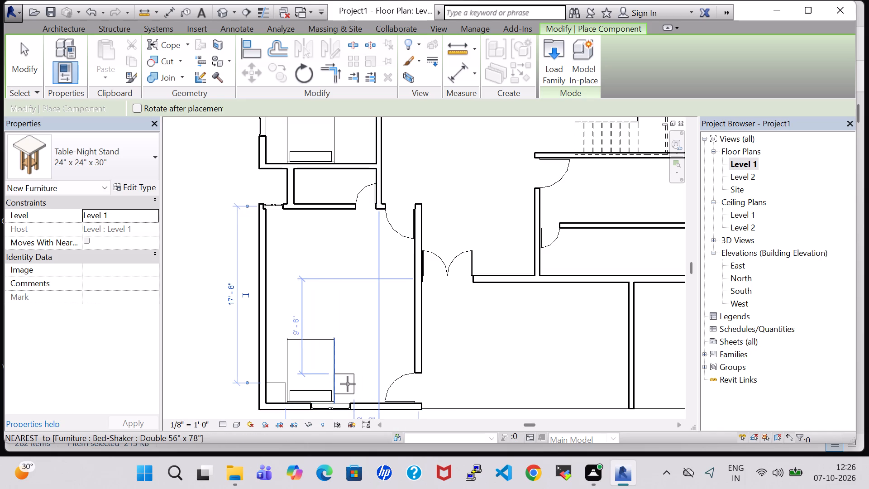
Place 24" x 24" x 30" night stands east of the southwest room's bed and on both sides of the middle west bedroom's bed.
left_click(348, 391)
middle_click_drag(355, 293, 378, 376)
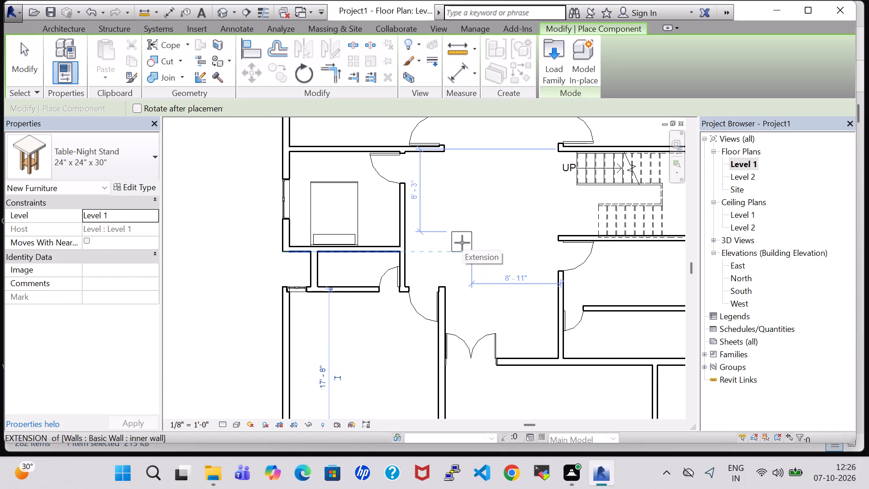
left_click(301, 230)
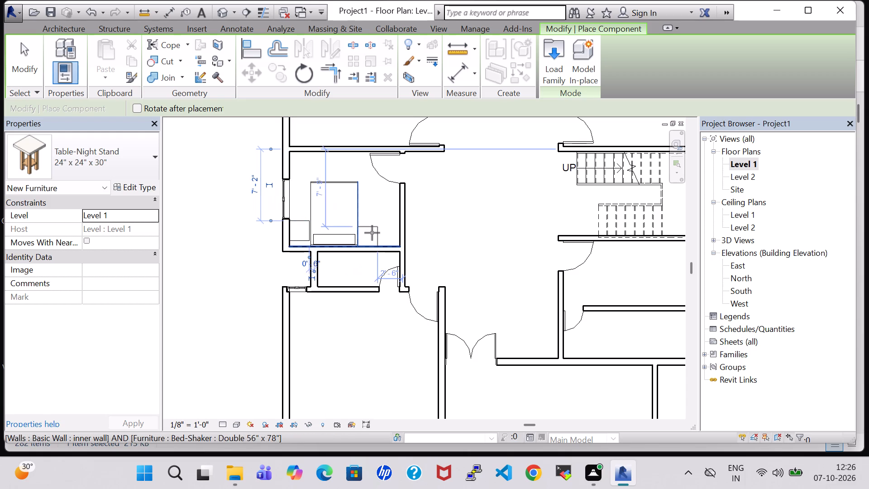
left_click(372, 233)
Place night stands on both sides of the beds in the northwest and northeast bedrooms and finish placing components.
scroll(462, 225, "down", 3)
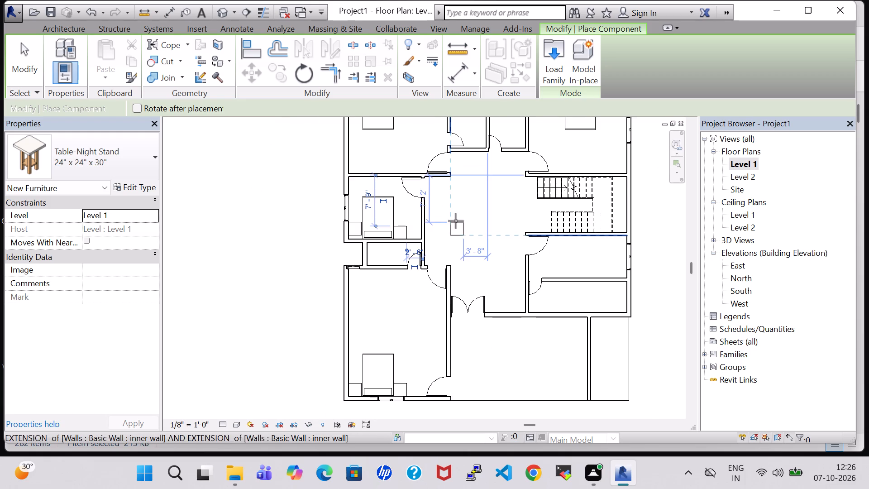
middle_click_drag(399, 156, 399, 266)
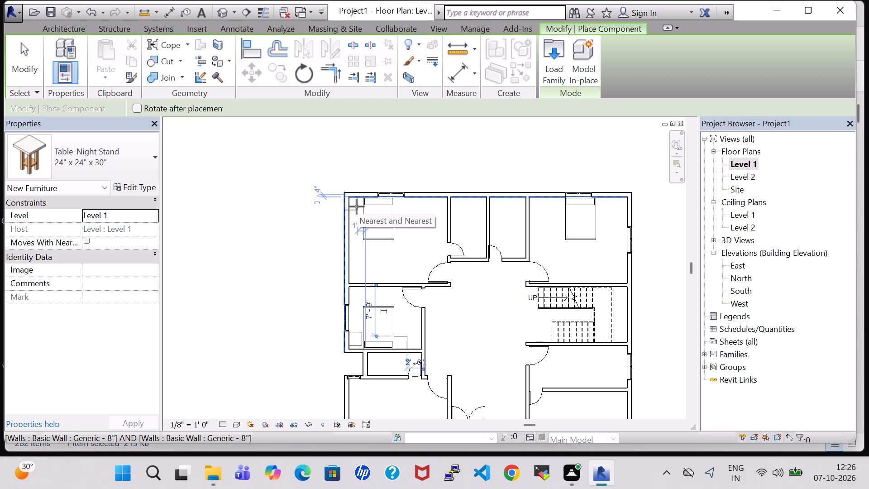
left_click(360, 206)
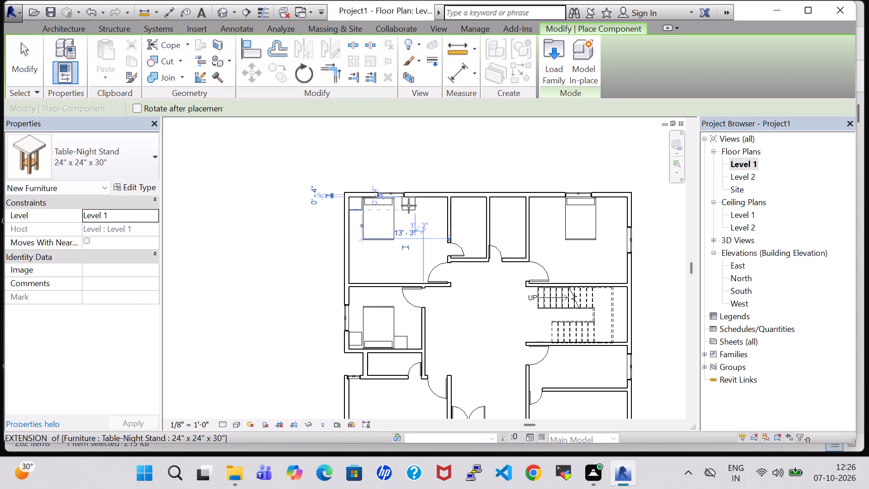
left_click(409, 206)
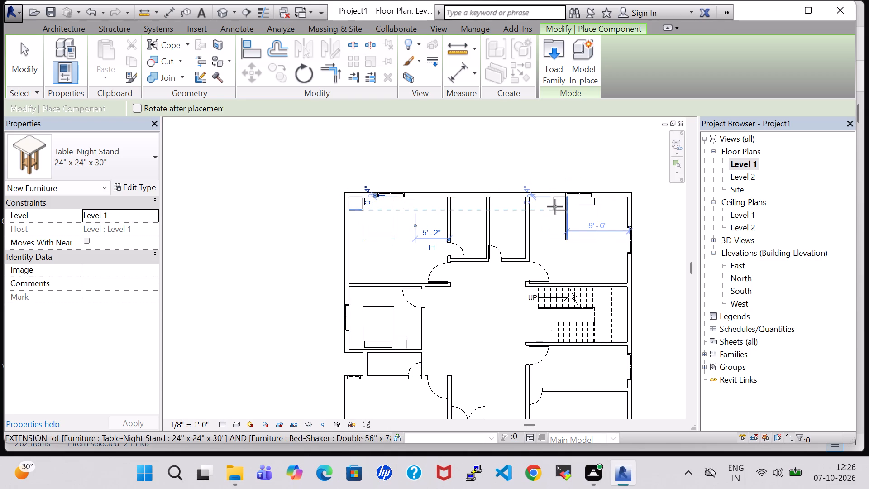
left_click(553, 207)
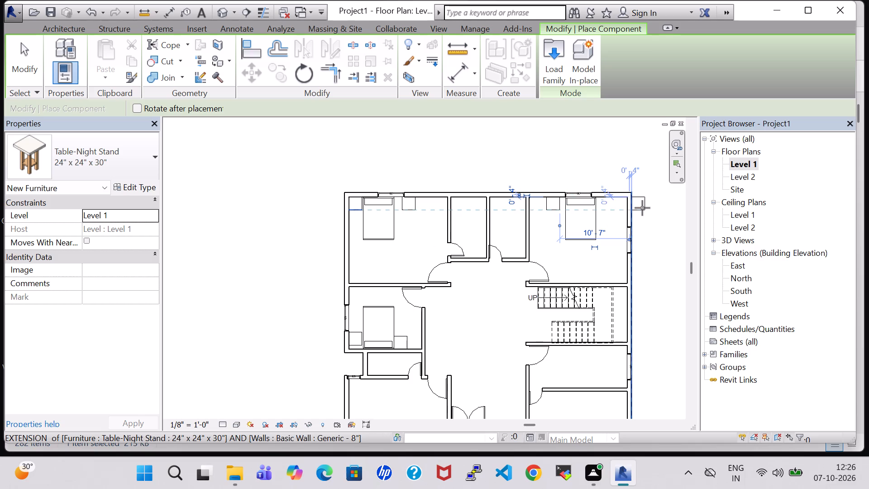
left_click(614, 209)
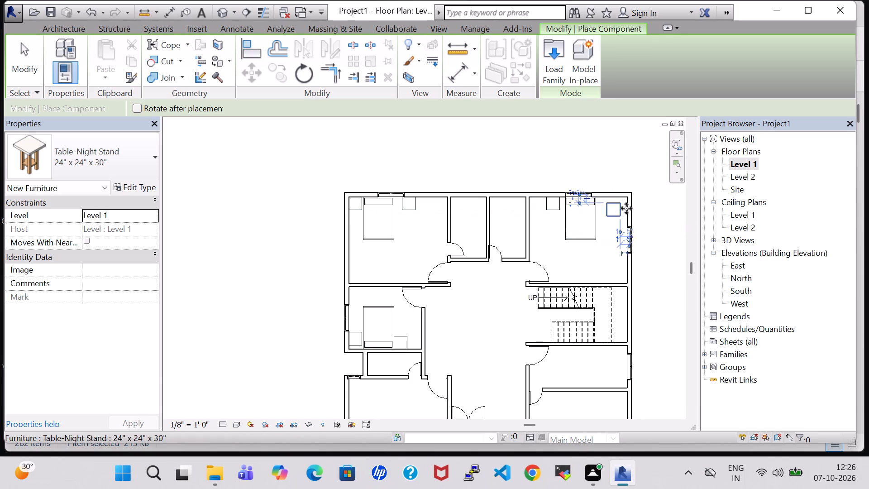
key("Escape")
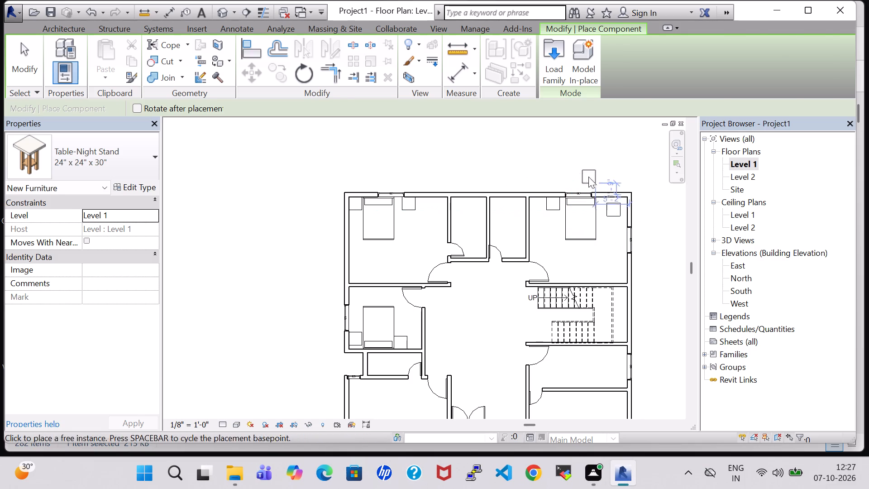
key("Escape")
Nudge the northeast bedroom's east night stand north and east into the room's northeast corner, about 7" from the east wall.
left_click(606, 205)
key("Up")
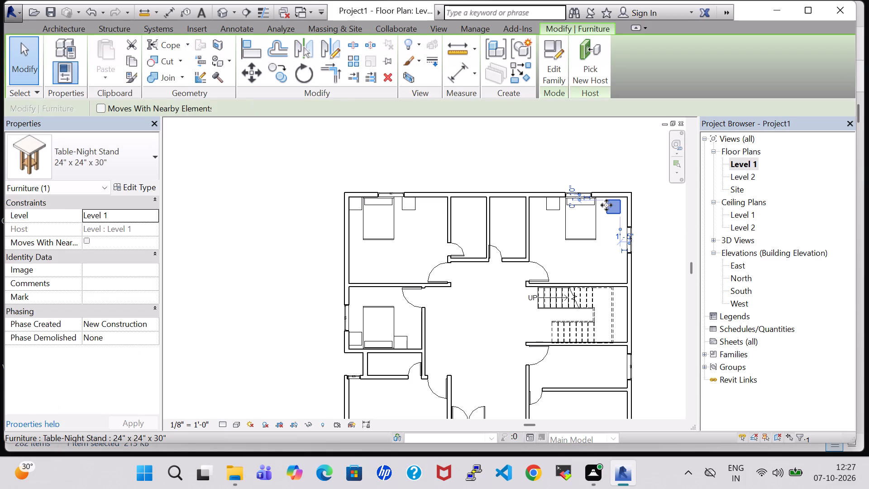
key("Up")
key("Right")
key("Right")
key("Right")
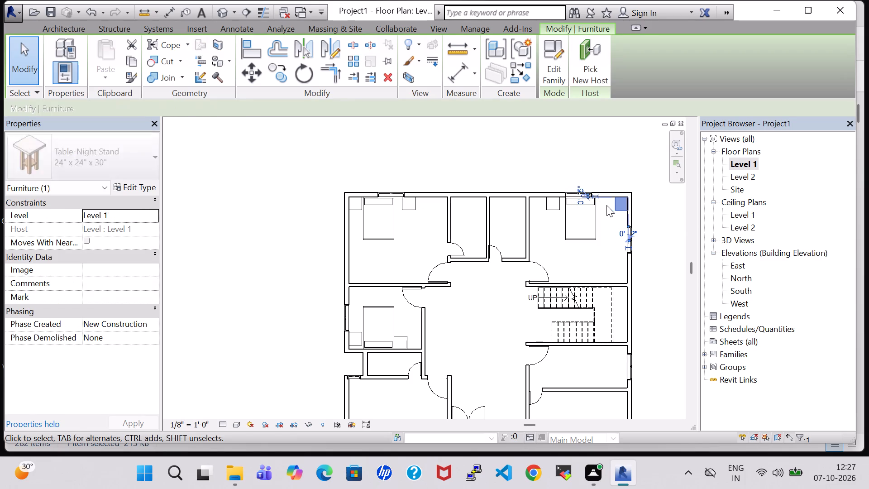
key("Left")
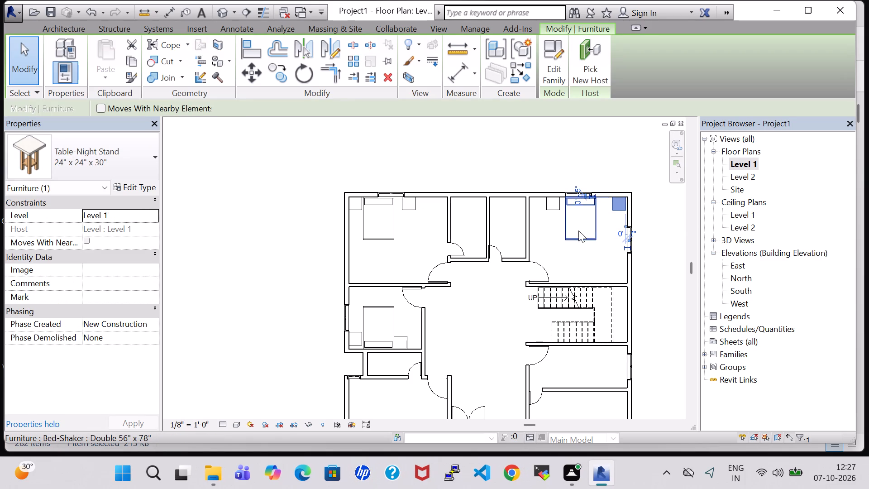
Nudge the northeast bedroom's bed east to about 3'-0" from the east wall, closer to the corner night stand.
left_click(578, 230)
key("Right")
key("Right")
key("Right")
key("Right")
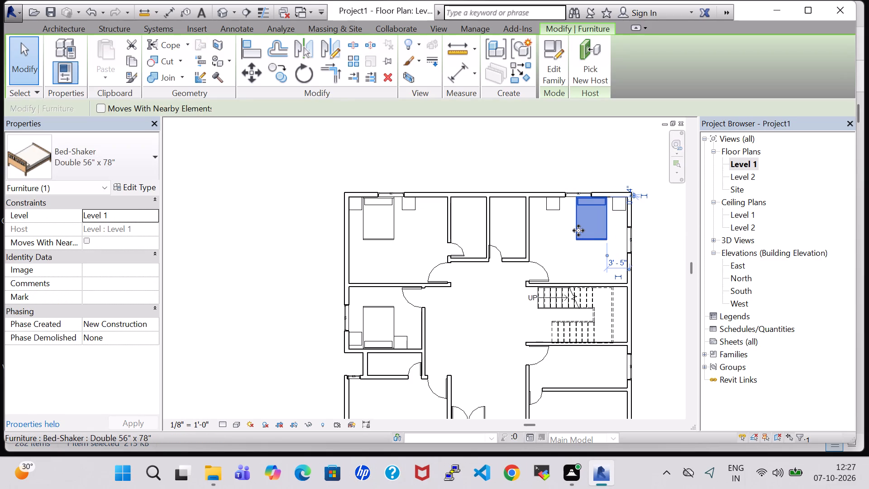
key("Right")
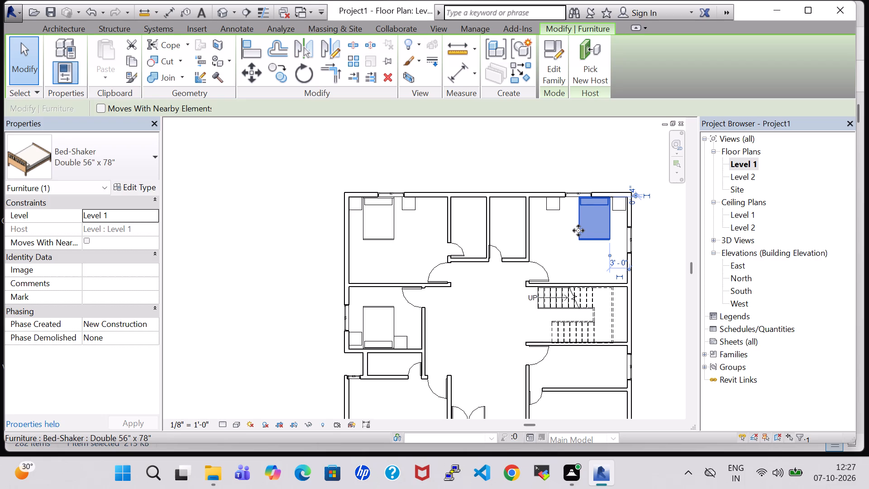
Nudge the northeast bedroom's west night stand east beside the bed, about 8'-1" from the east wall.
left_click(554, 207)
key("Right")
key("Right")
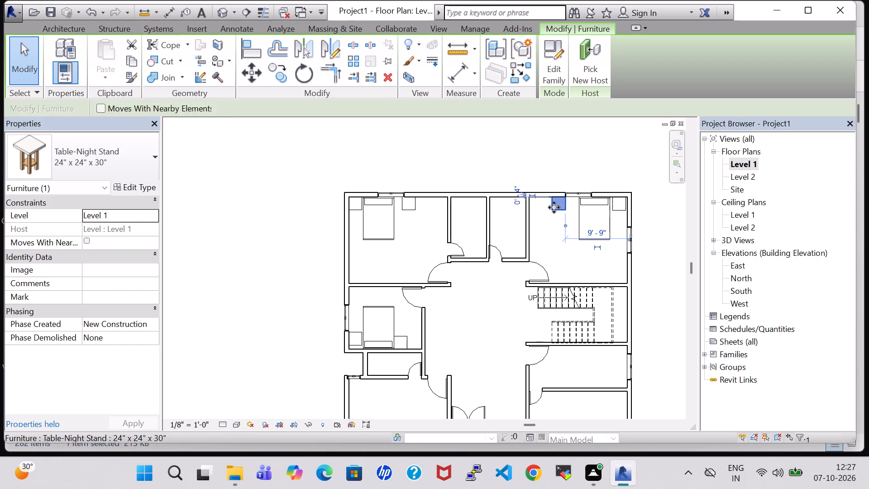
key("Right")
key("Right")
key("Right")
key("Right")
key("Right")
key("Left")
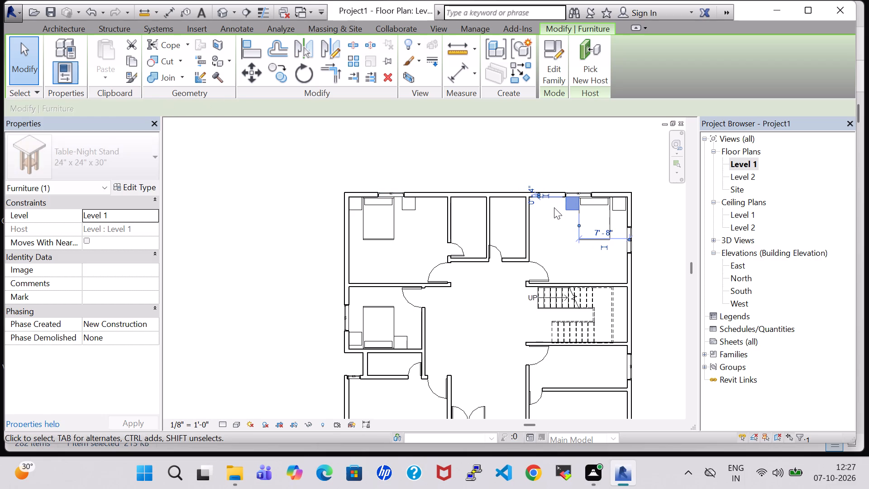
Adjust the northwest bedroom's layout, with the east night stand about 6'-0" and the bed about 8'-5" from the room's east wall.
left_click(373, 201)
left_click(376, 230)
key("Right")
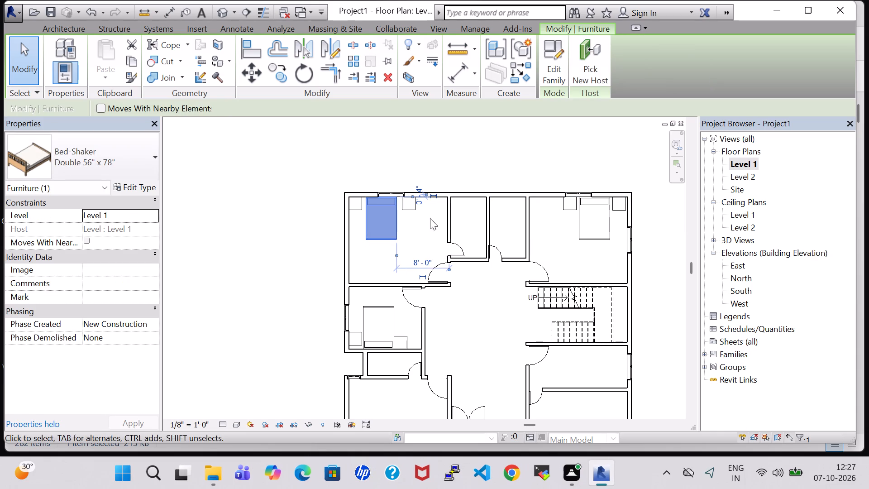
left_click(411, 199)
left_click(405, 209)
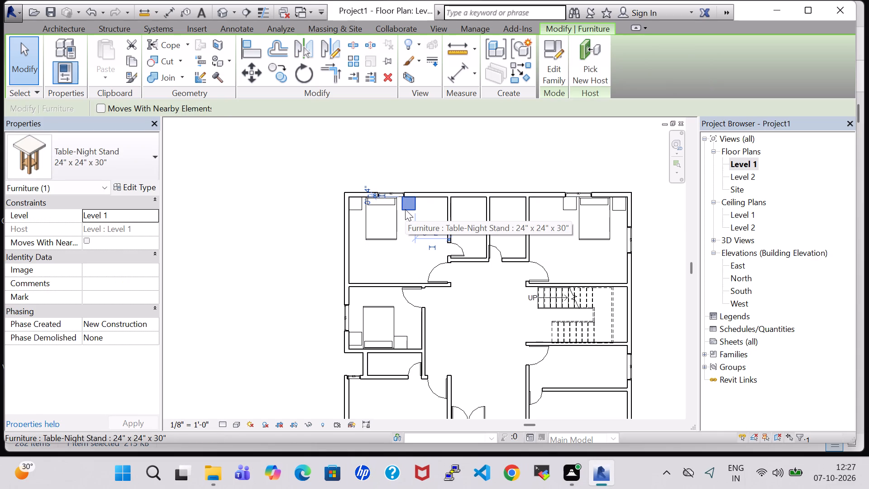
key("Left")
key("Left")
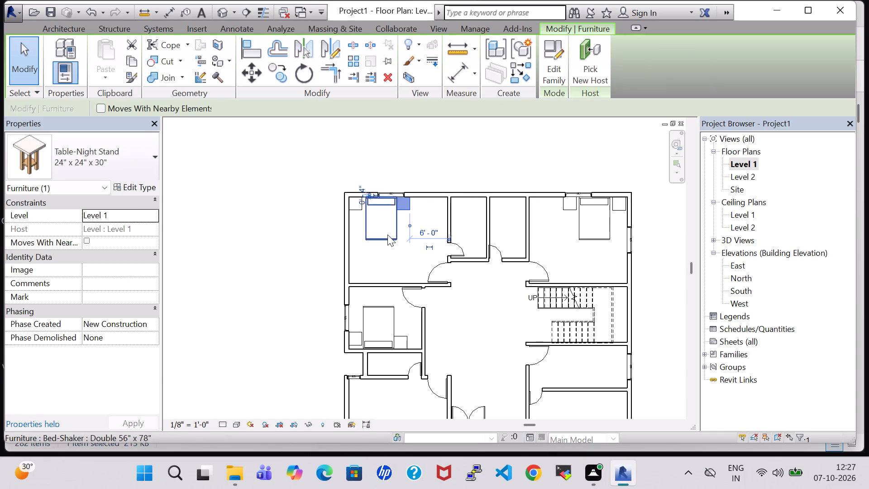
left_click(387, 235)
key("Left")
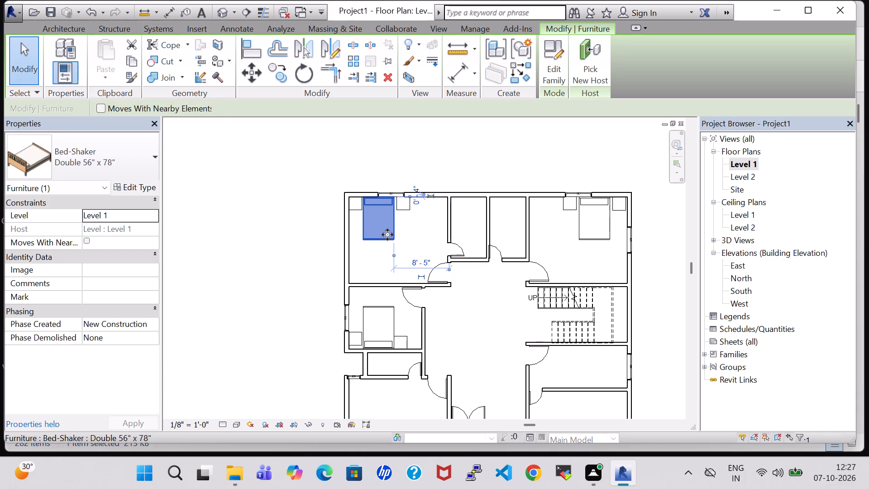
left_click(431, 137)
Nudge the middle west bedroom's east night stand and bed slightly east.
scroll(434, 151, "down", 2)
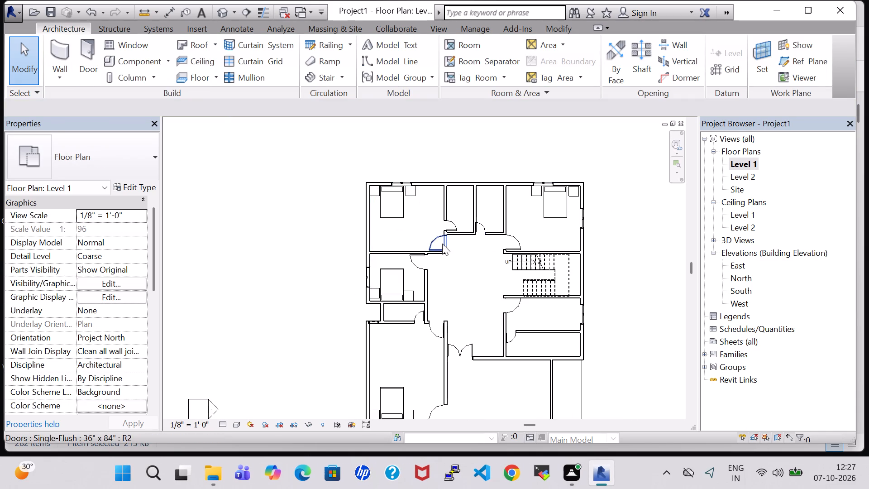
left_click(411, 292)
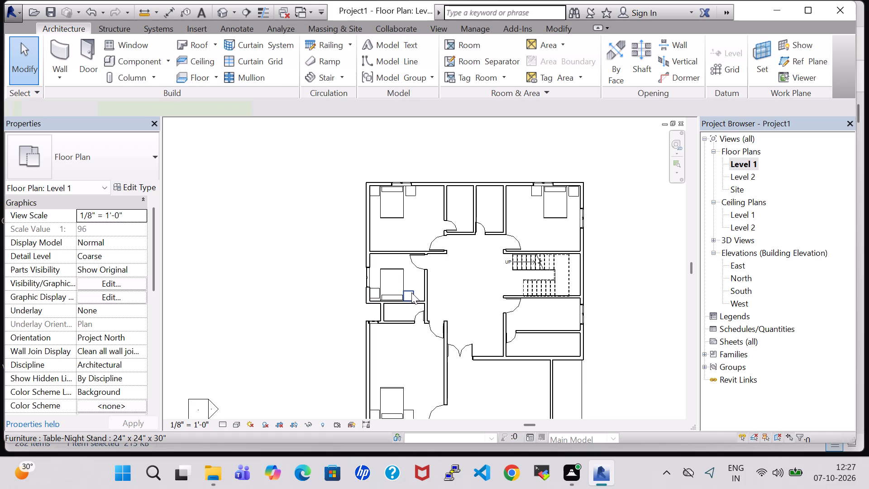
key("Right")
key("Right")
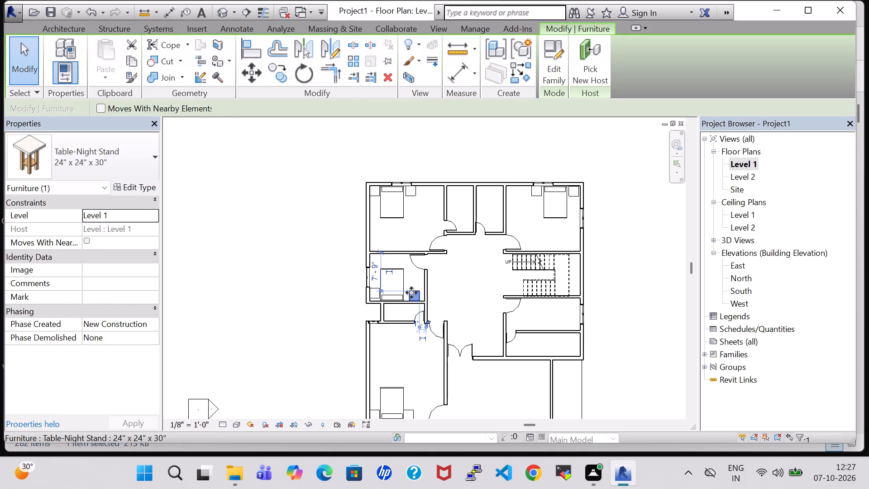
left_click(392, 285)
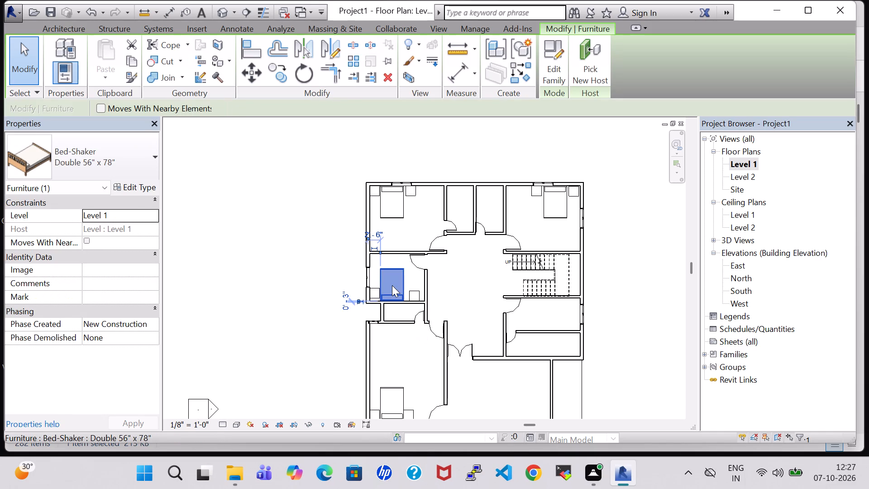
key("Right")
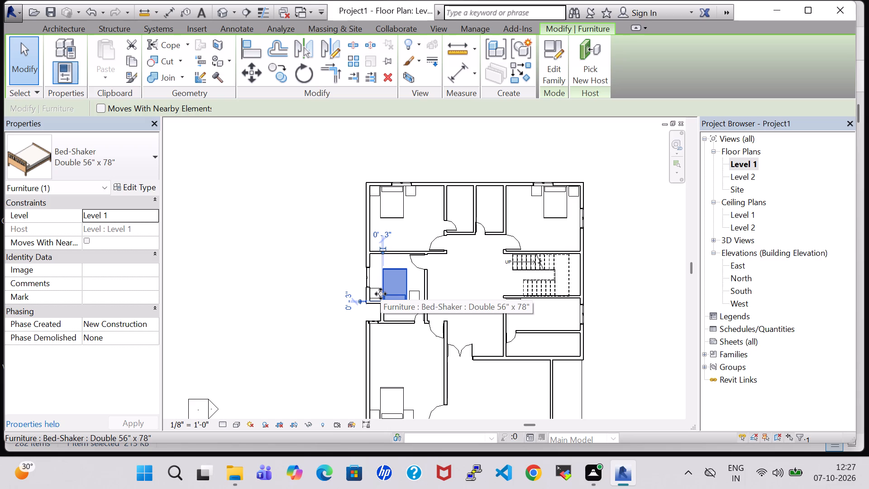
Nudge the middle west bedroom's west night stand south against the south wall and slightly east.
scroll(381, 294, "up", 5)
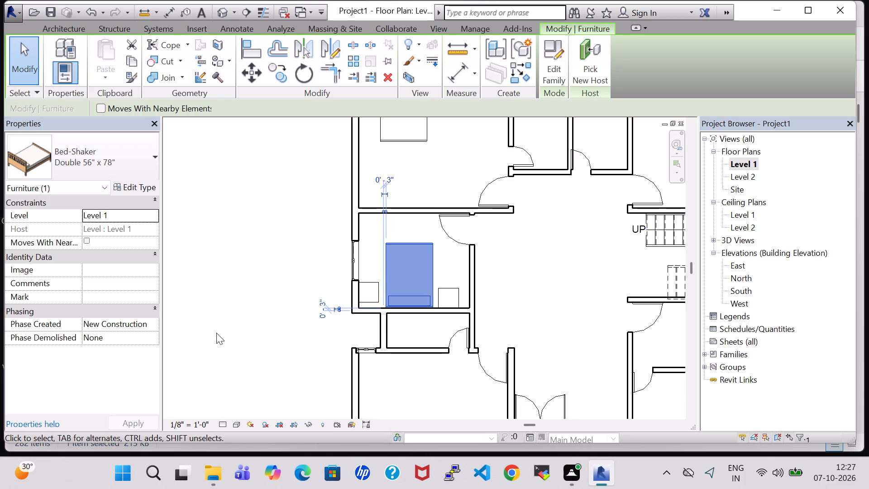
left_click(375, 287)
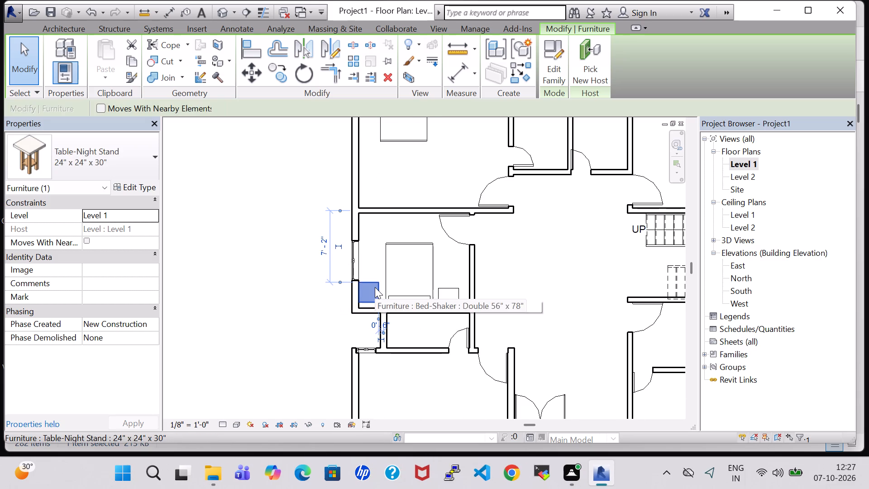
key("Down")
key("Down")
key("Right")
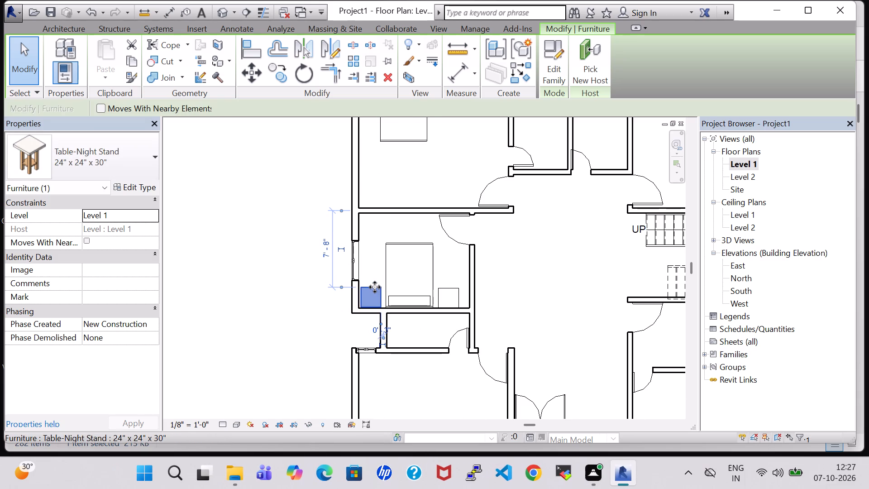
left_click(270, 295)
Nudge the southwest room's east night stand, bed and west night stand slightly east to space them along the south wall.
scroll(270, 295, "down", 3)
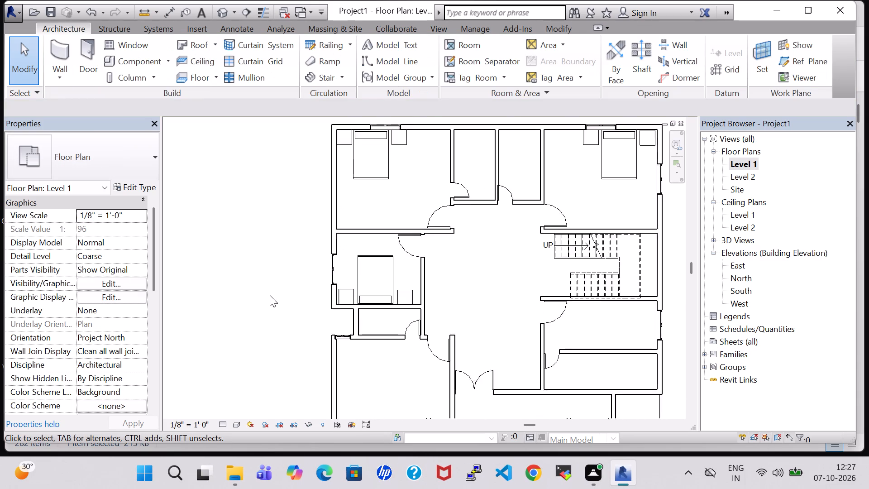
middle_click_drag(447, 273, 450, 237)
scroll(450, 237, "down", 3)
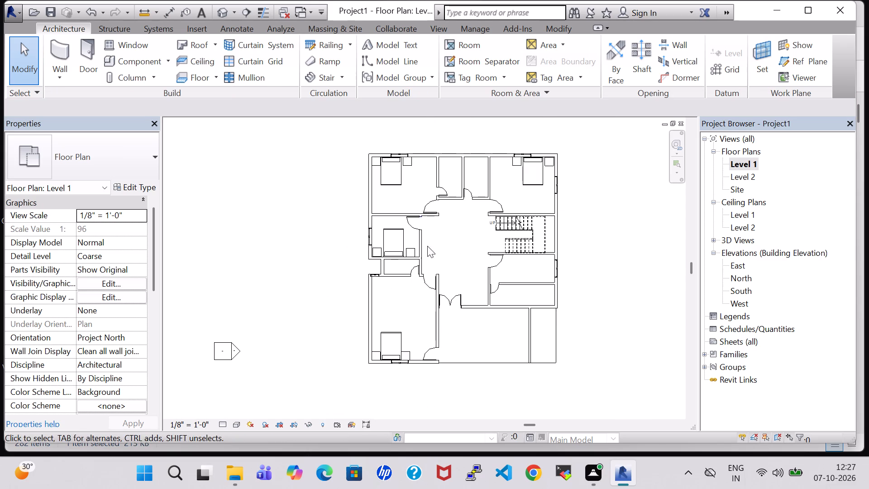
scroll(387, 339, "up", 5)
middle_click_drag(475, 337, 475, 234)
left_click(429, 265)
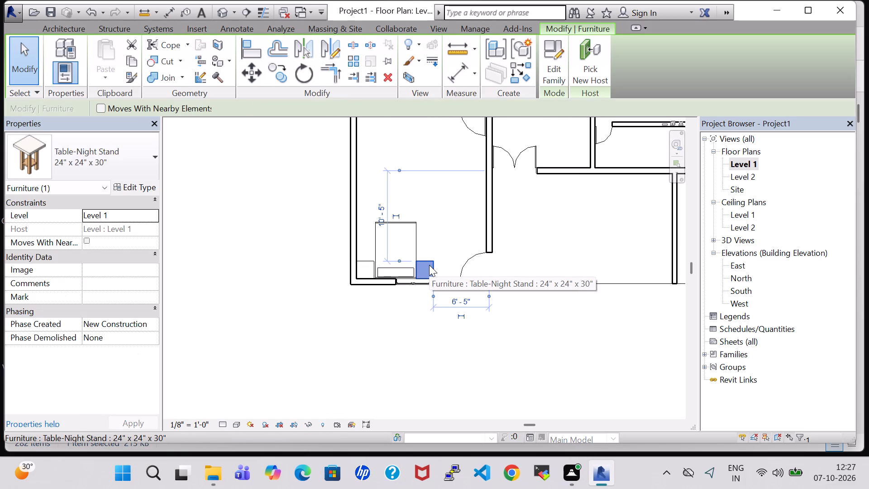
key("Right")
key("Right")
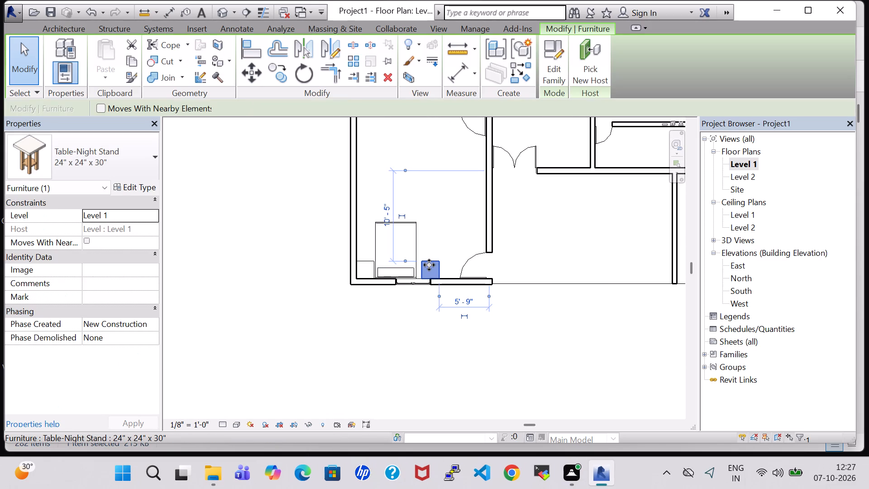
left_click(400, 232)
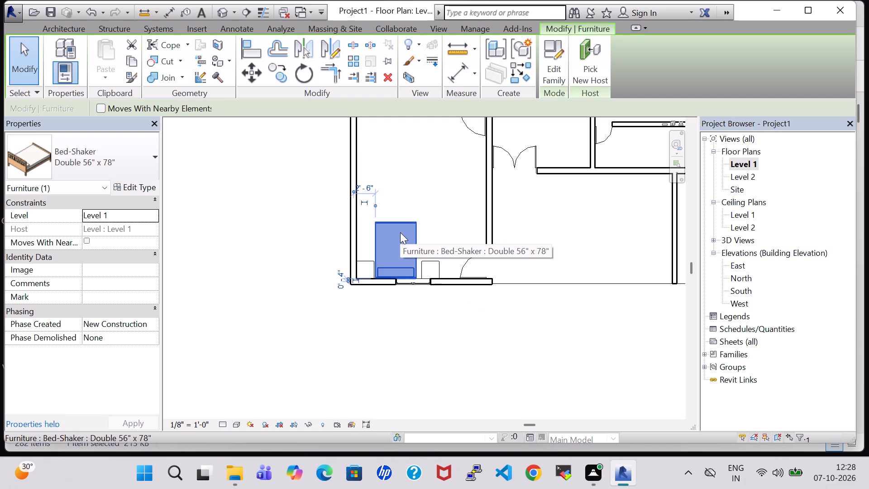
key("Right")
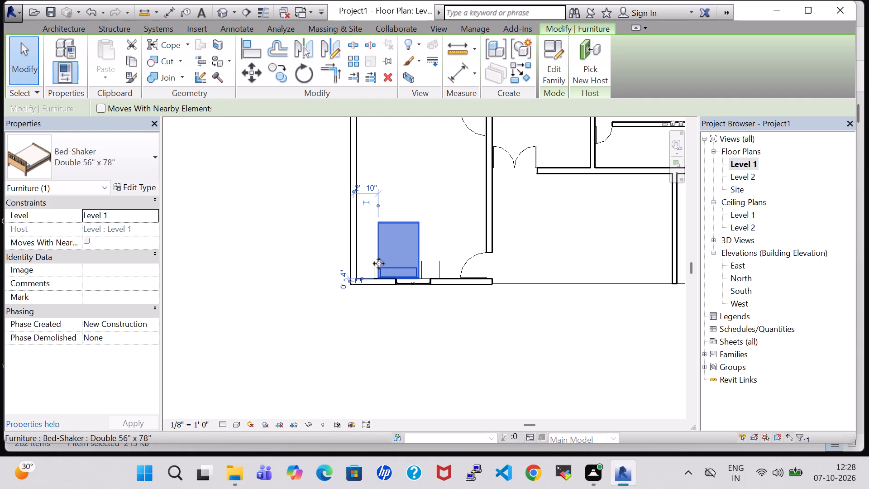
left_click(364, 264)
key("Right")
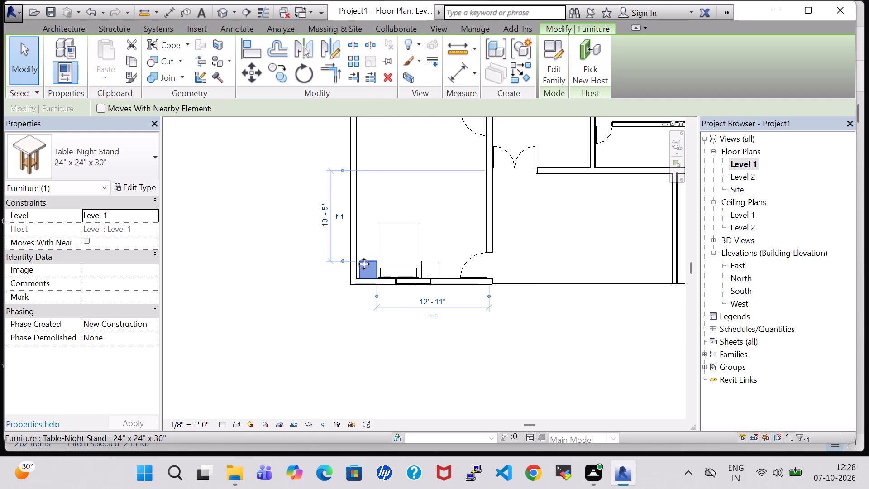
Nudge the southwest room's west night stand, bed and east night stand west, with the bed about 2'-6" from the west wall.
left_click(287, 304)
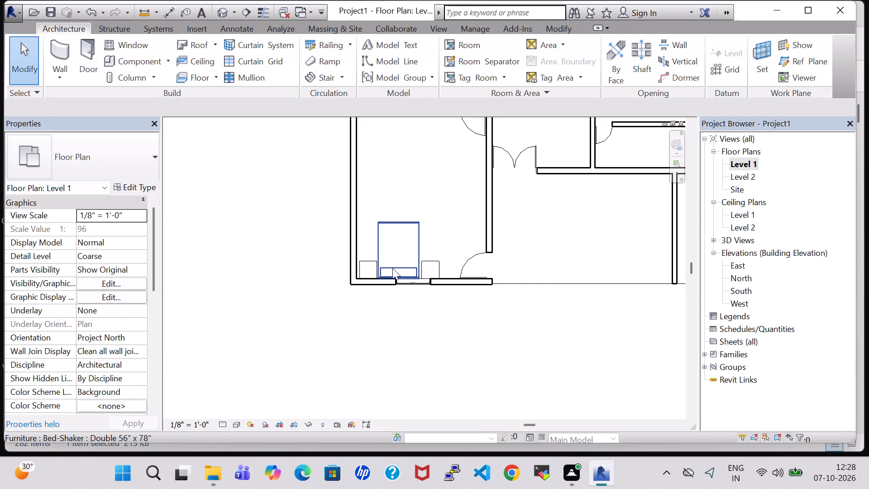
left_click(372, 259)
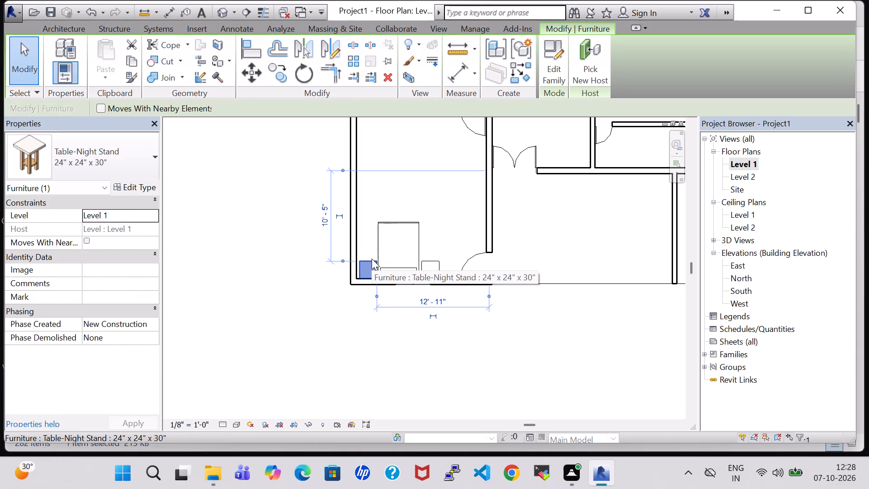
key("Left")
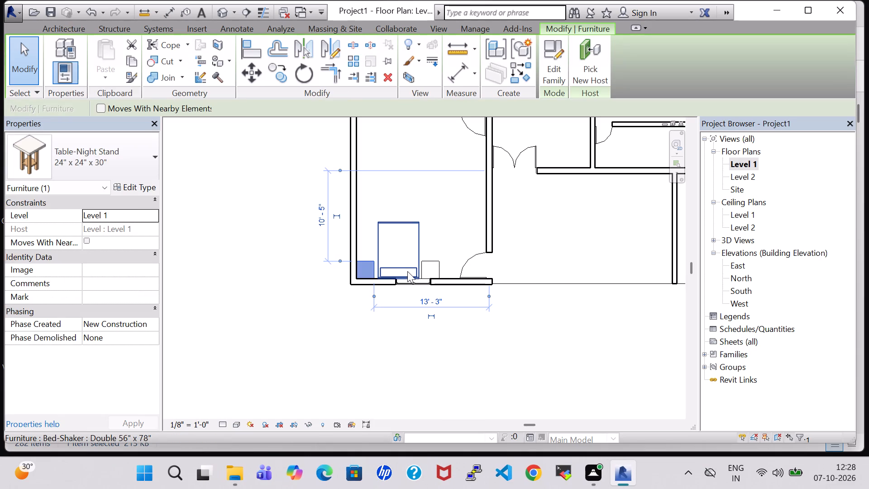
left_click(407, 271)
key("Left")
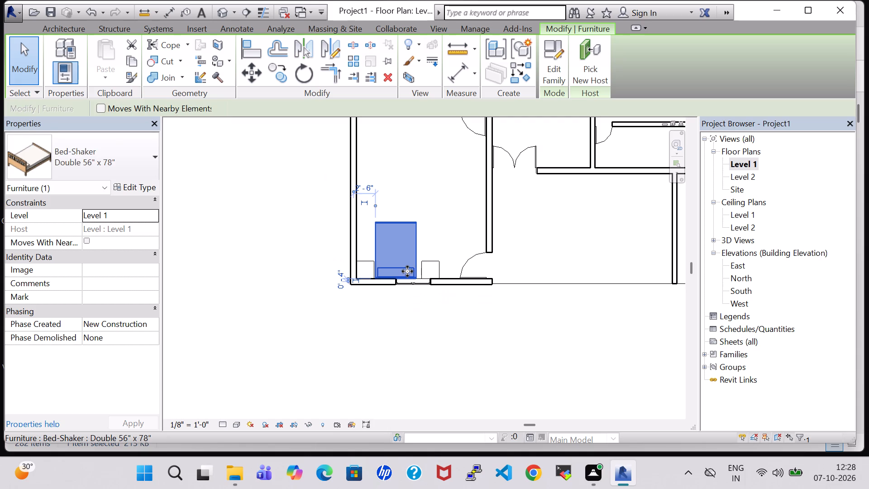
left_click(431, 265)
key("Left")
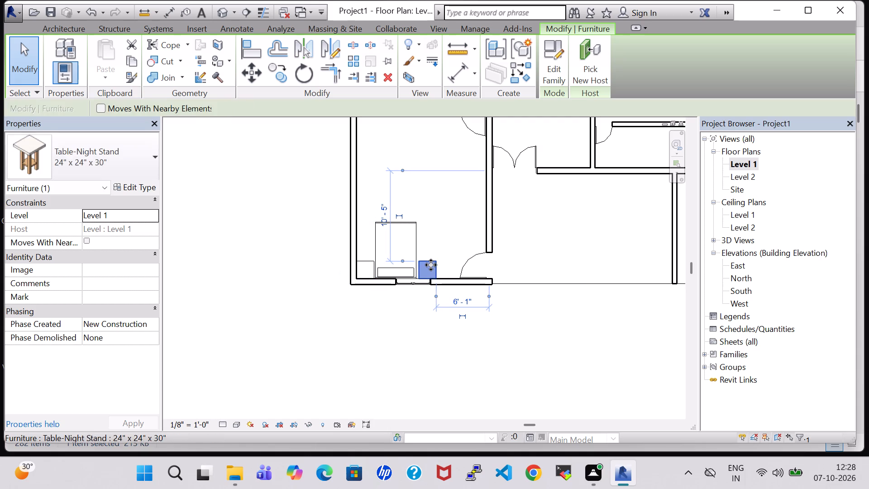
left_click(535, 370)
Examine the bed and night stand layout across the Level 1 bedrooms.
scroll(538, 366, "down", 2)
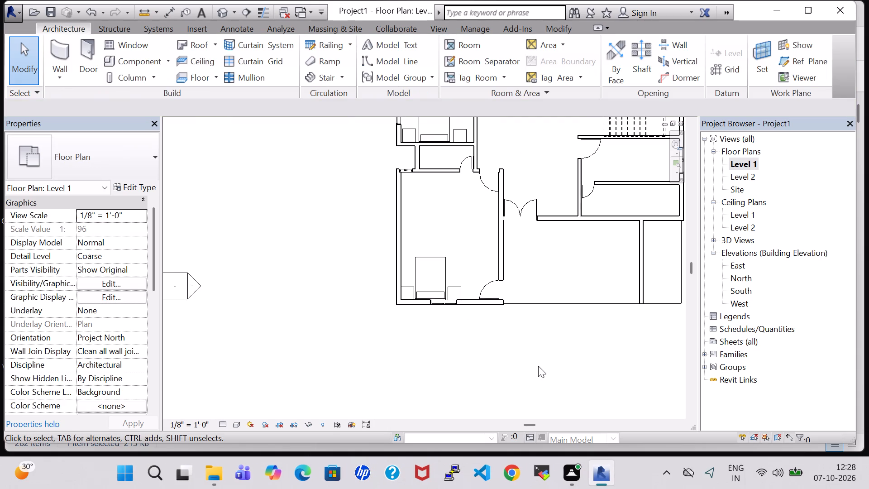
middle_click(497, 372)
middle_click_drag(509, 362, 385, 383)
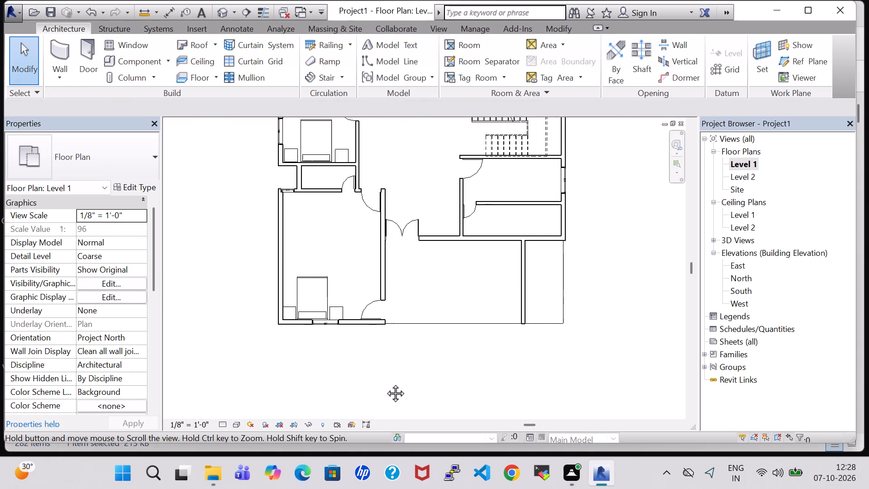
middle_click_drag(385, 383, 380, 384)
scroll(443, 349, "down", 1)
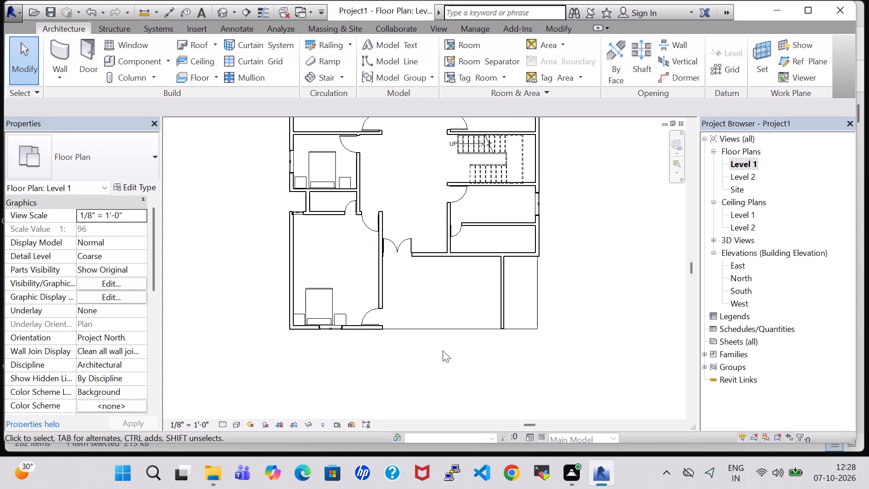
scroll(632, 217, "down", 2)
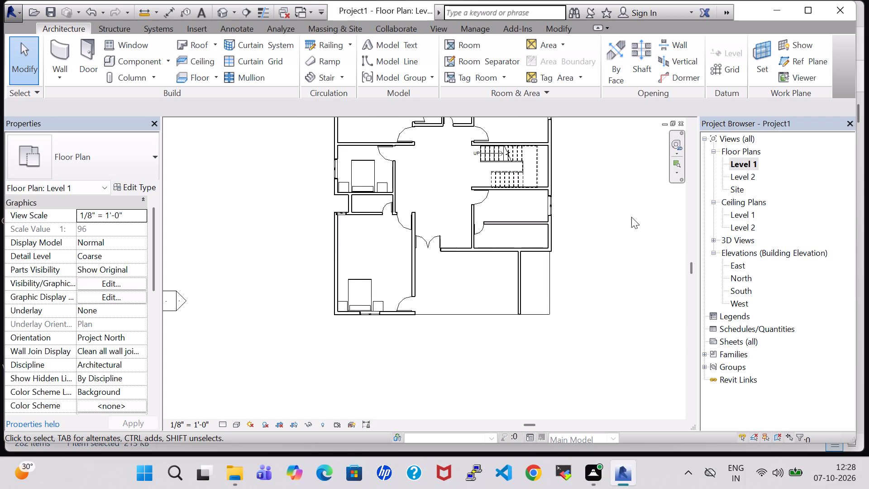
middle_click_drag(628, 217, 630, 272)
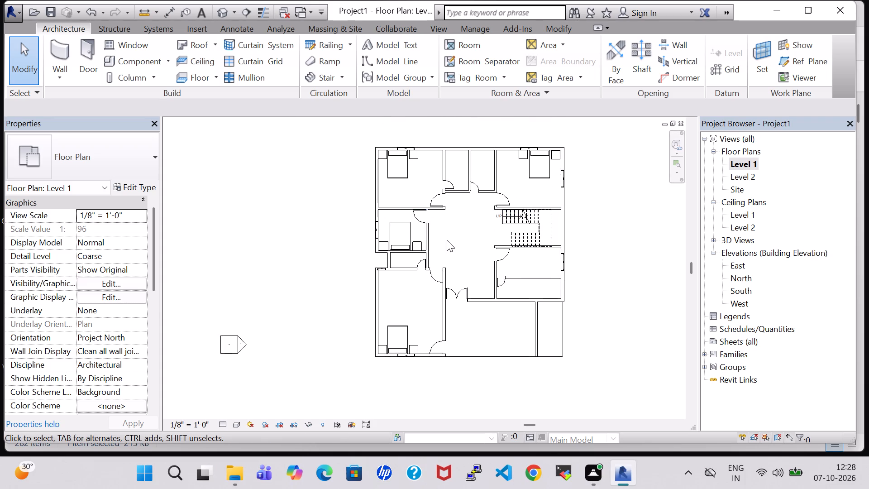
scroll(447, 240, "up", 4)
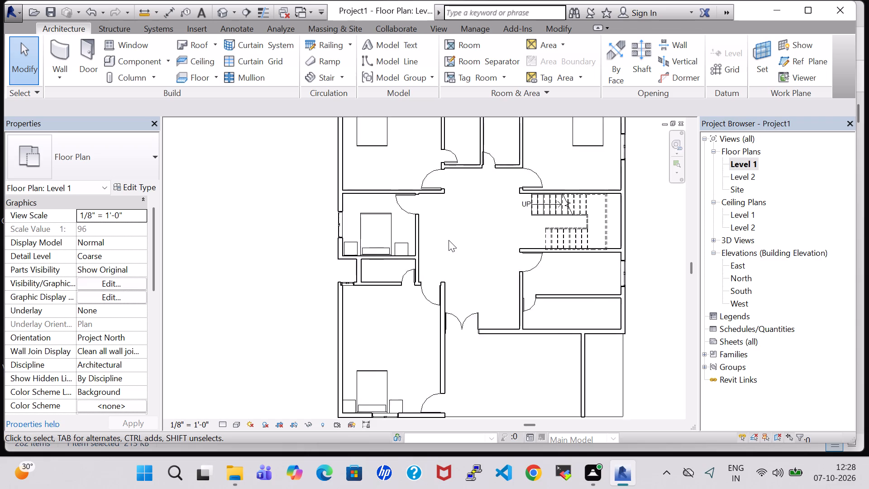
scroll(449, 240, "up", 6)
middle_click_drag(430, 250, 531, 235)
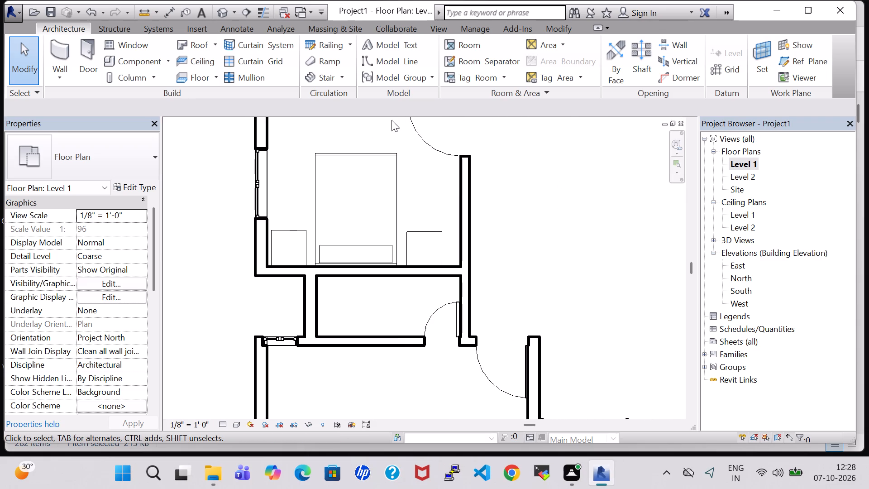
scroll(319, 144, "down", 6)
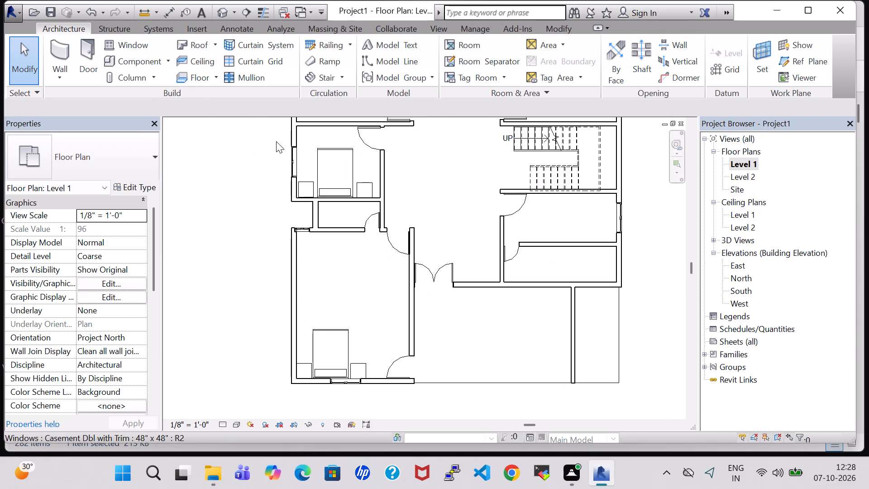
Load the Sofa-Corbu seating family and place one facing east along the southwest room's west wall, about 4'-2" from the north wall.
left_click(120, 65)
left_click(556, 55)
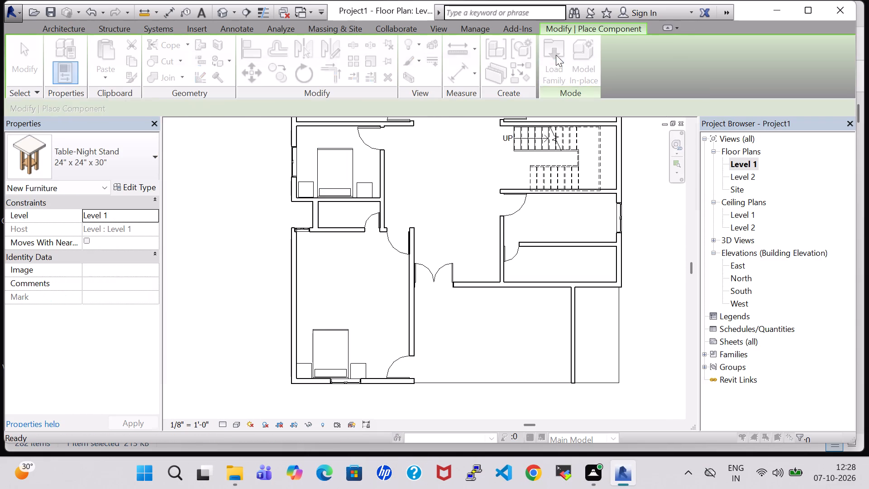
scroll(553, 253, "down", 1)
double_click(516, 209)
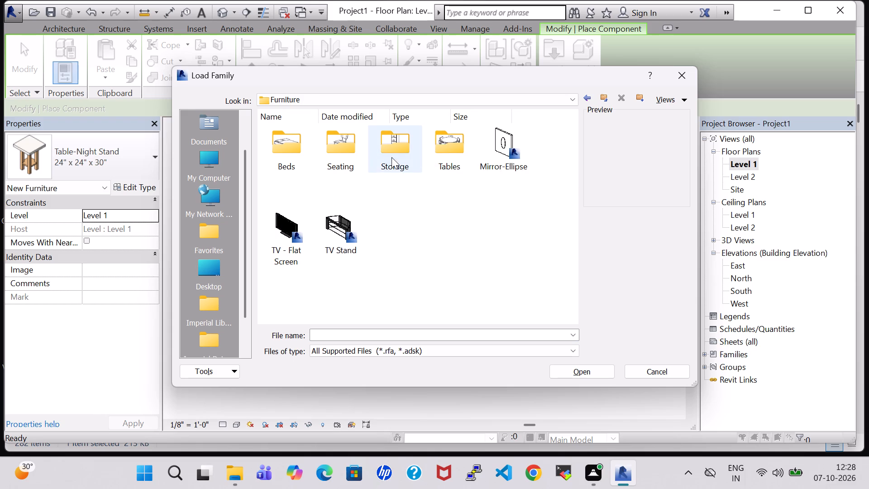
double_click(352, 152)
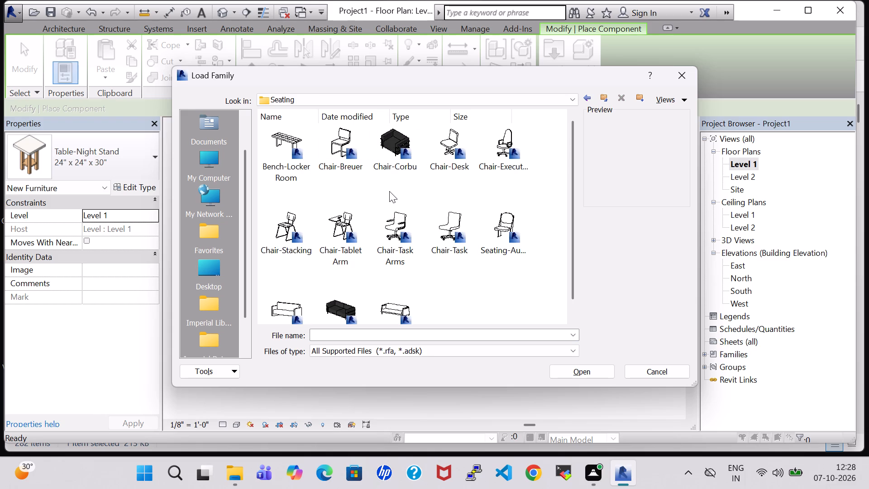
left_click(347, 314)
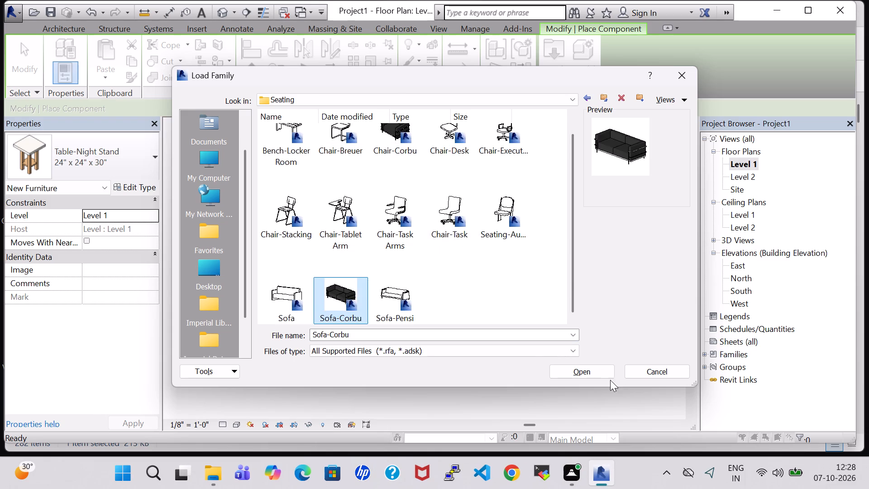
left_click(589, 374)
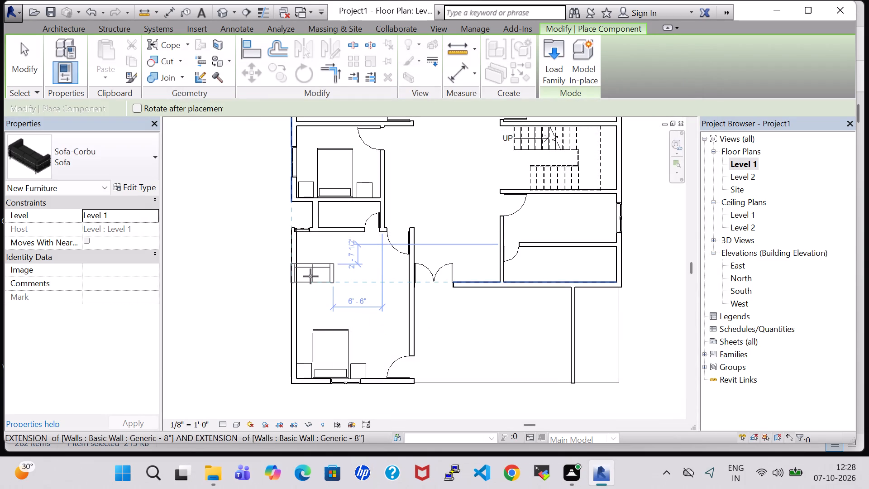
key("space")
key("space")
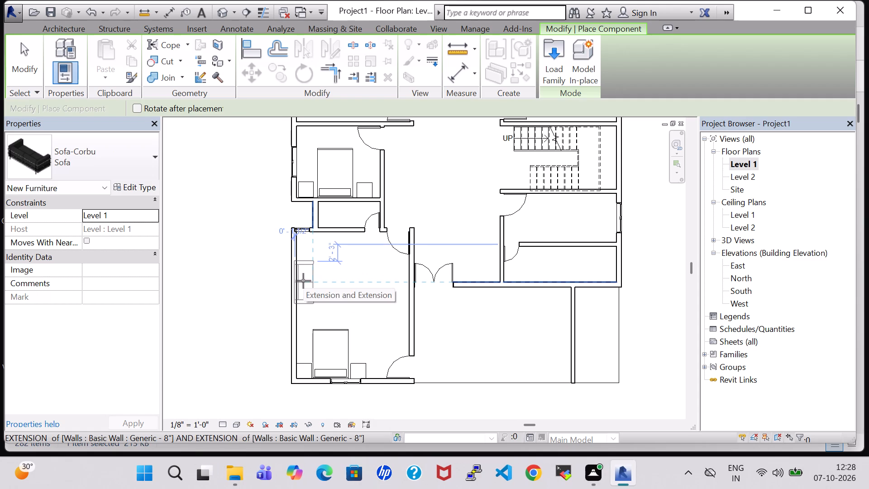
left_click(305, 281)
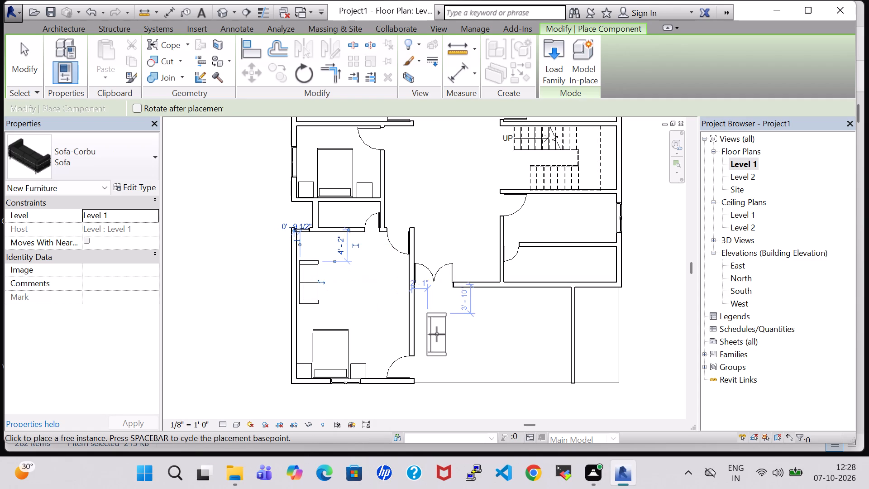
key("Escape")
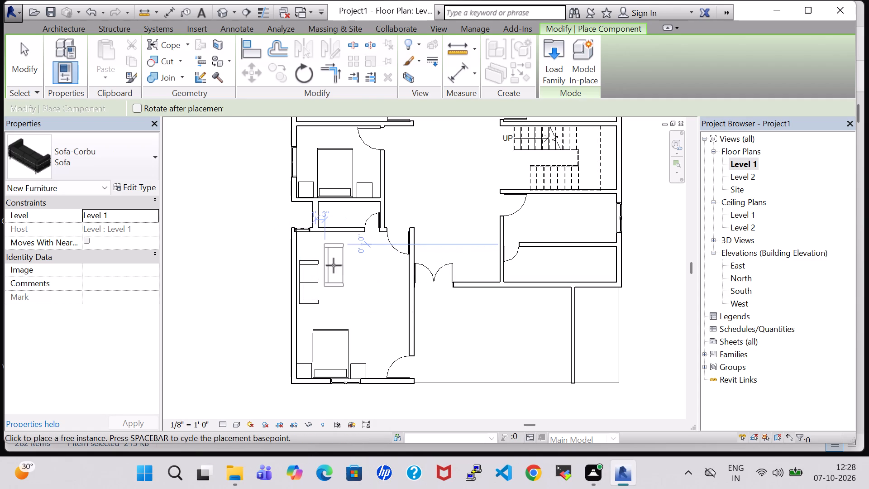
key("Escape")
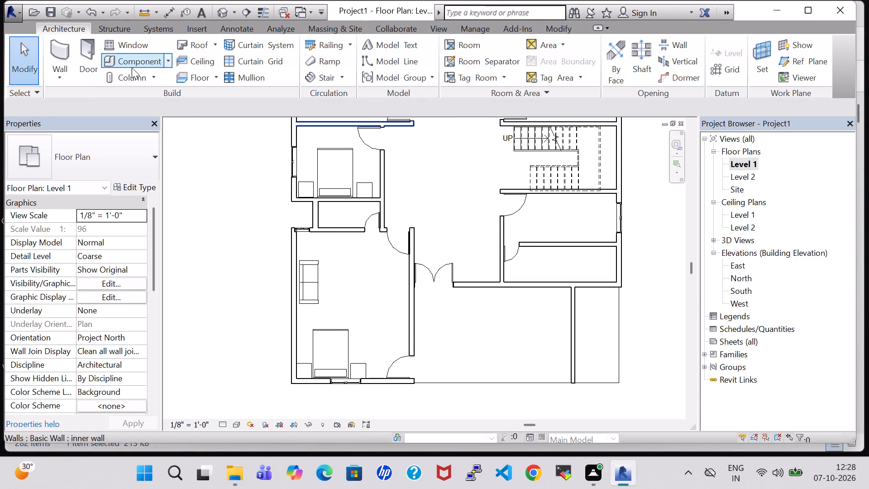
Load the Chair-Corbu seating family and place one chair facing south by the southwest room's north wall, northeast of the sofa.
left_click(132, 67)
left_click(556, 66)
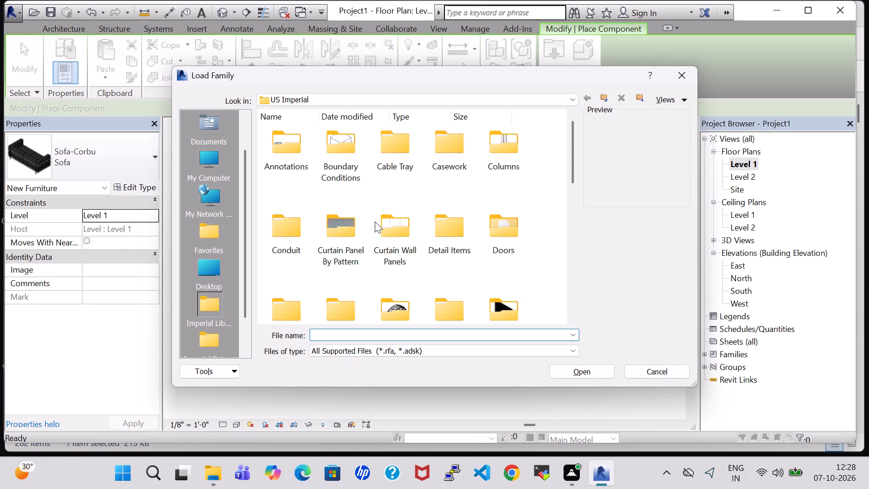
double_click(491, 310)
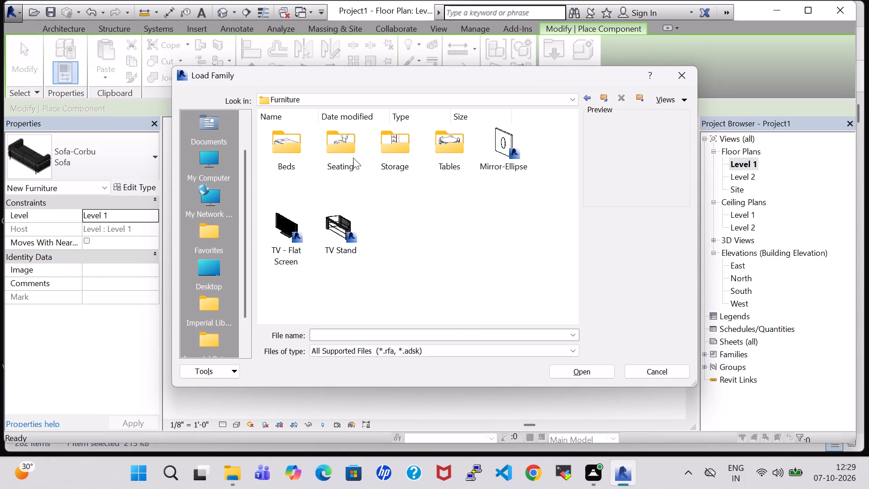
double_click(340, 150)
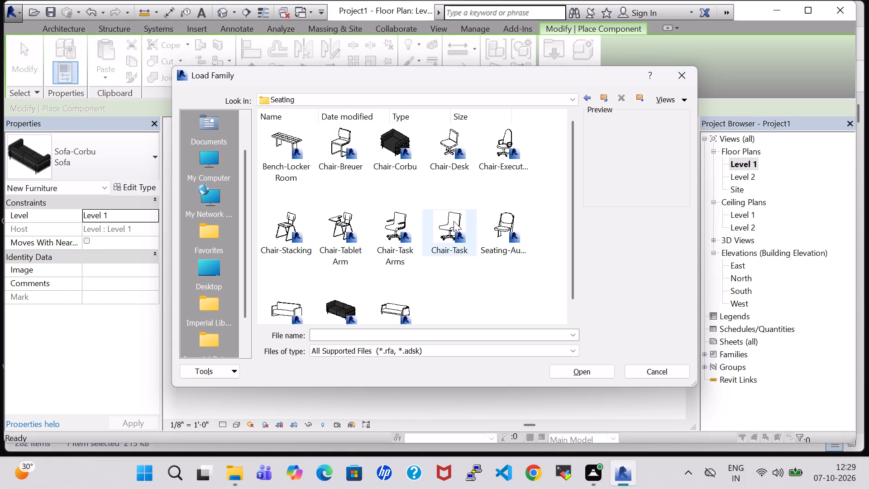
left_click(393, 140)
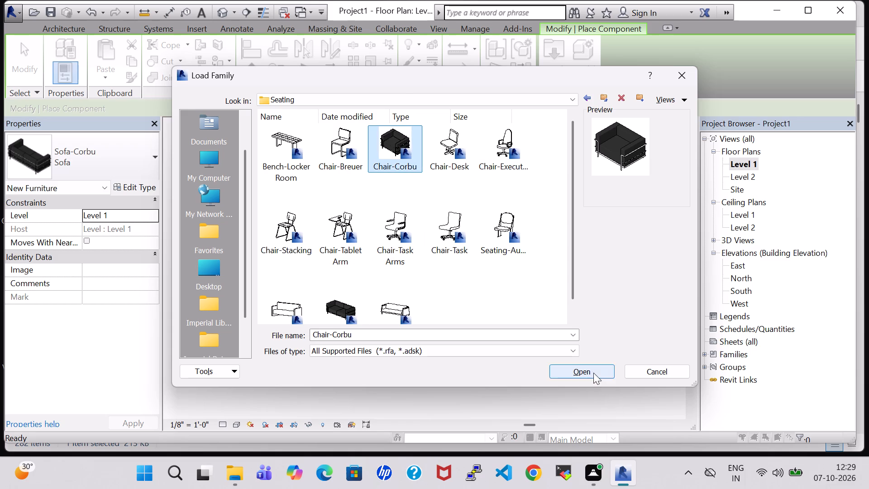
left_click(593, 373)
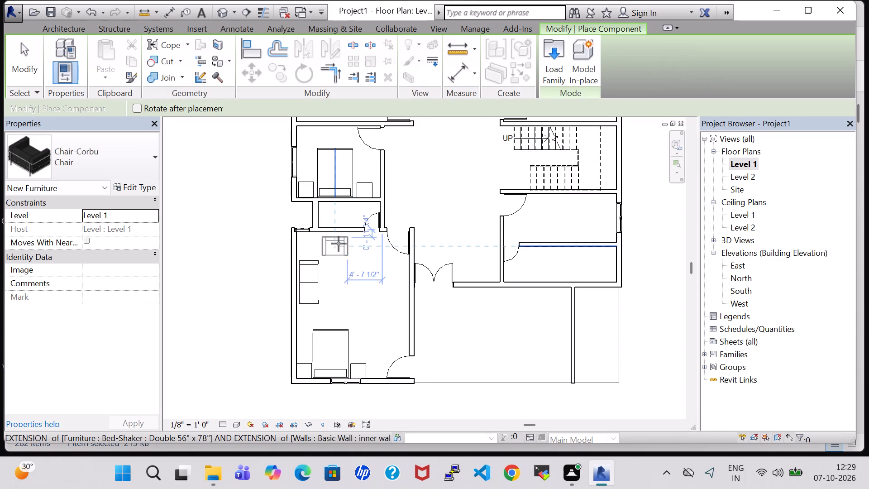
left_click(344, 244)
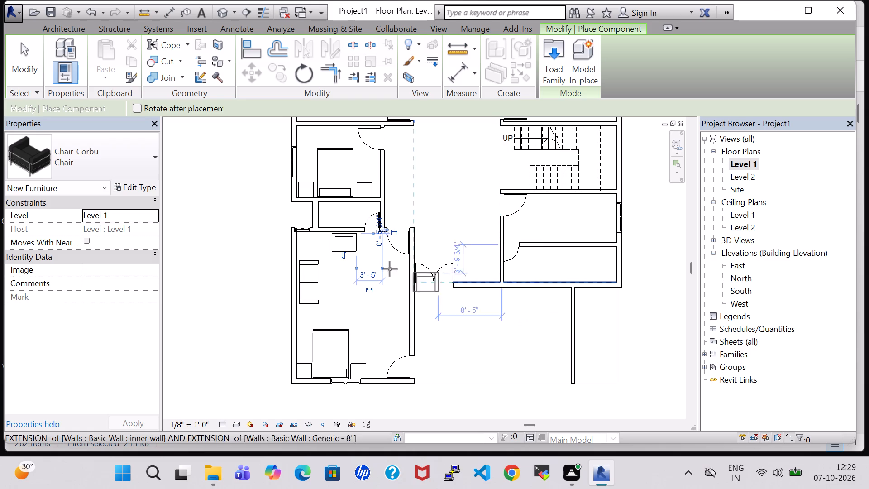
key("Escape")
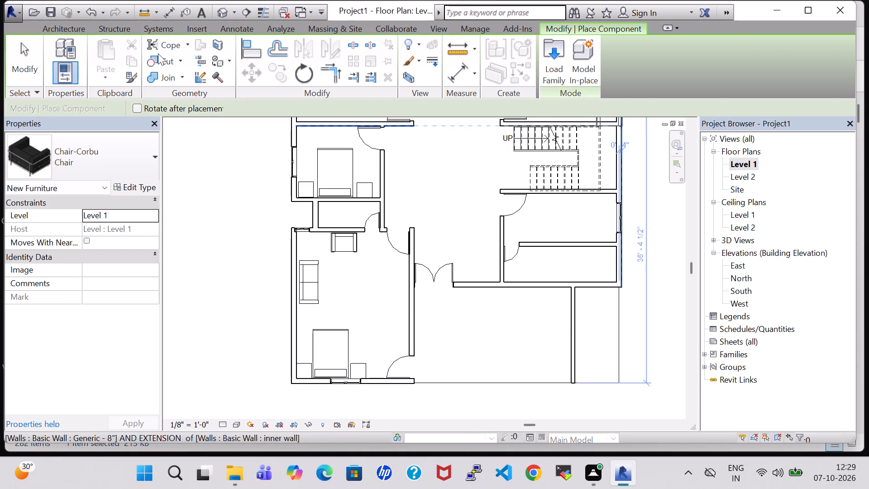
key("Escape")
Load the Table-Round family and place one 36" diameter table in the southwest room's northwest corner, between the sofa and the chair.
left_click(126, 62)
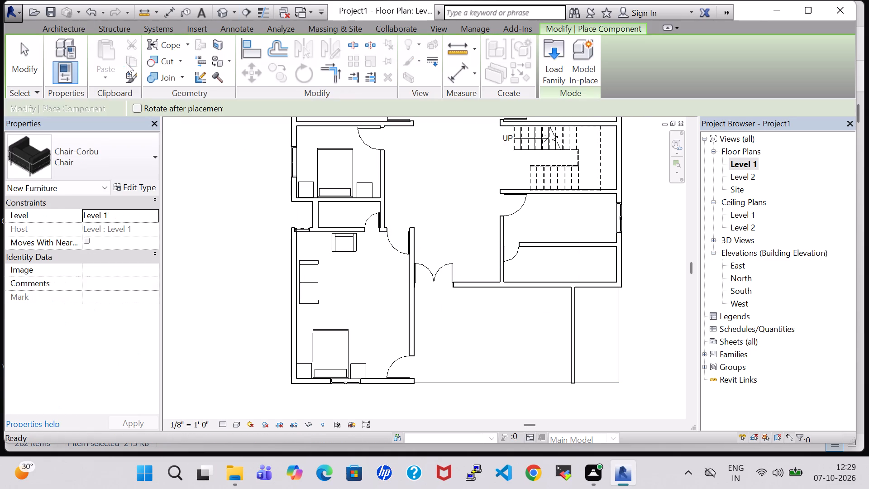
left_click(561, 67)
scroll(553, 171, "down", 1)
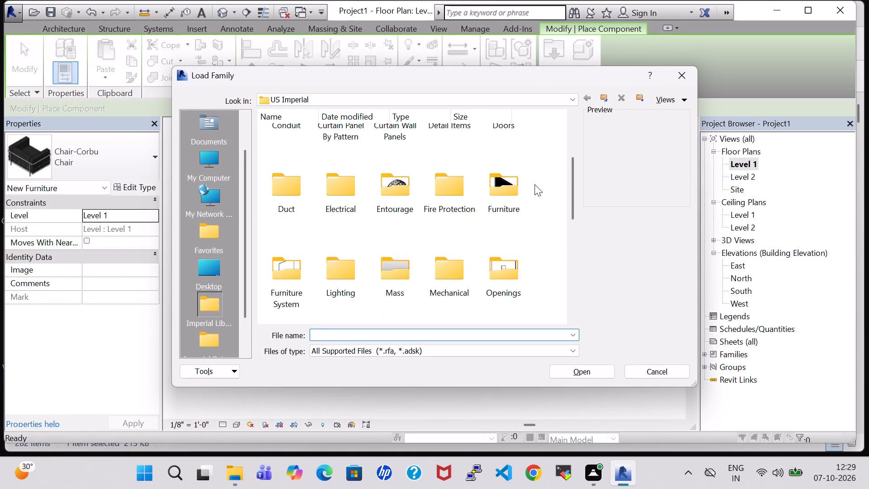
scroll(535, 184, "down", 1)
scroll(513, 248, "down", 2)
scroll(466, 270, "up", 1)
scroll(501, 178, "up", 1)
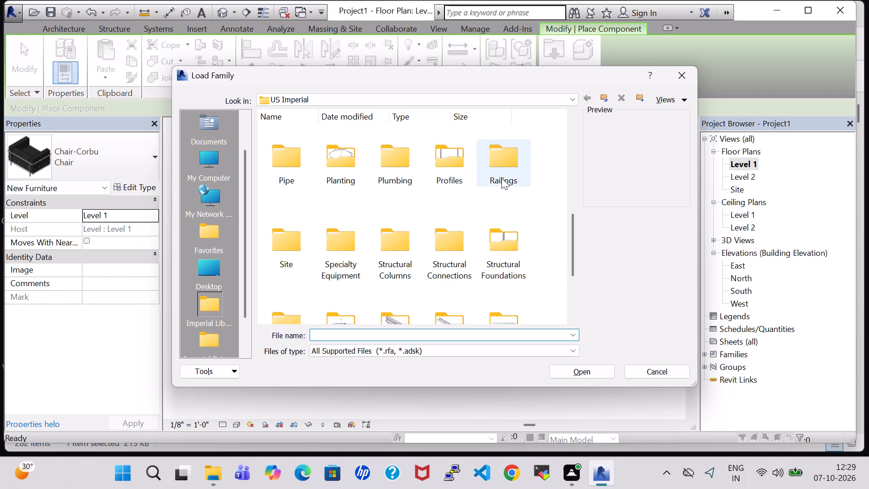
double_click(501, 134)
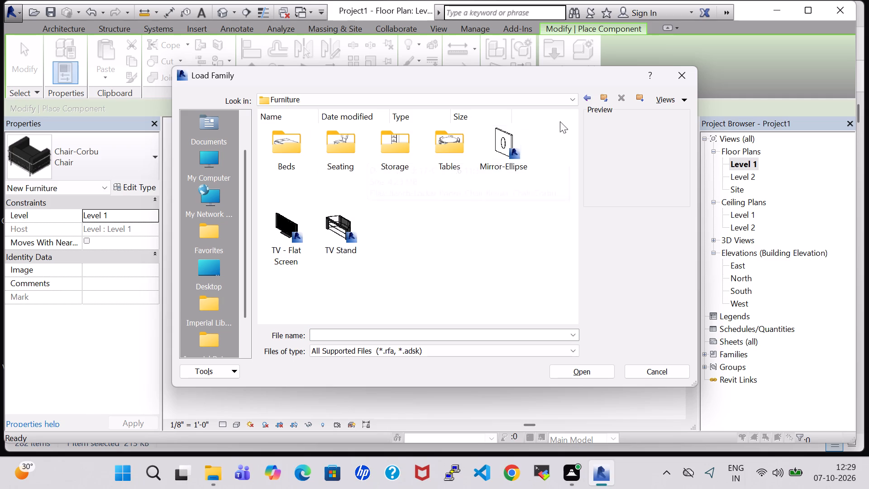
left_click(583, 98)
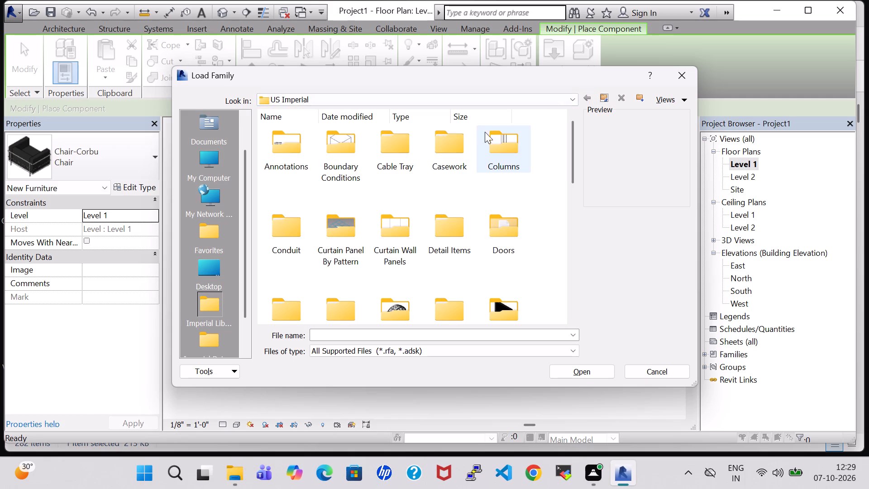
double_click(514, 302)
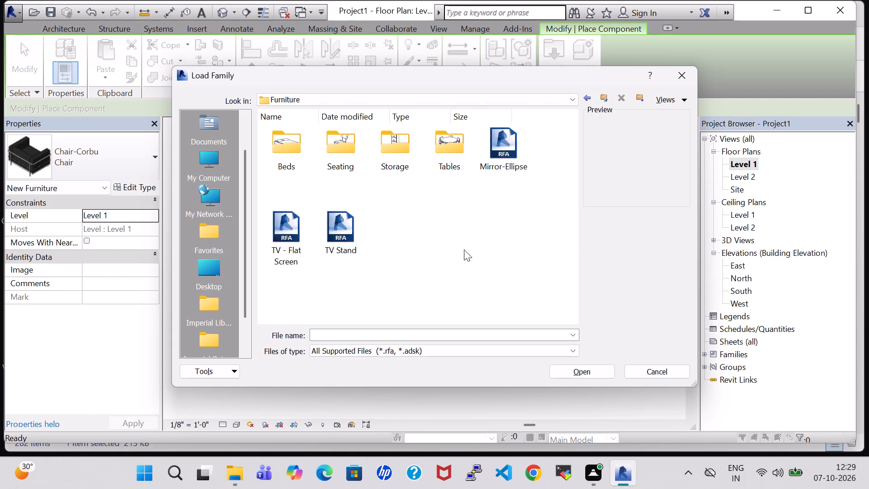
double_click(437, 139)
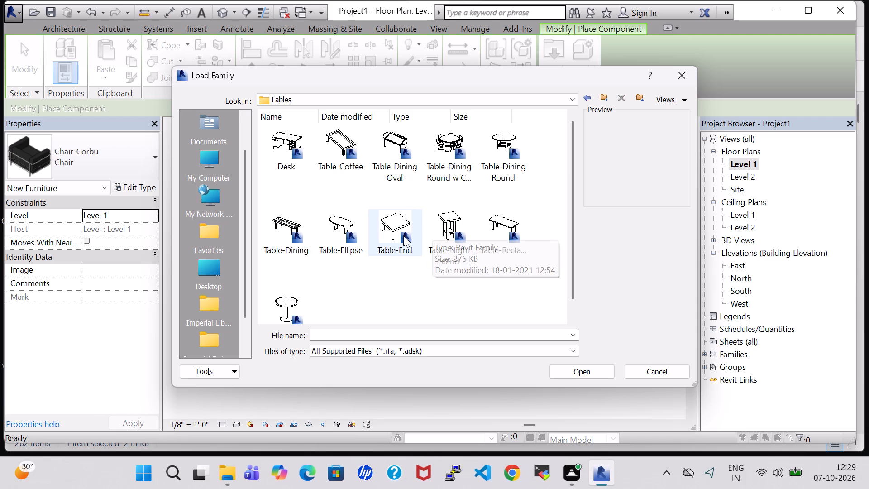
left_click(511, 159)
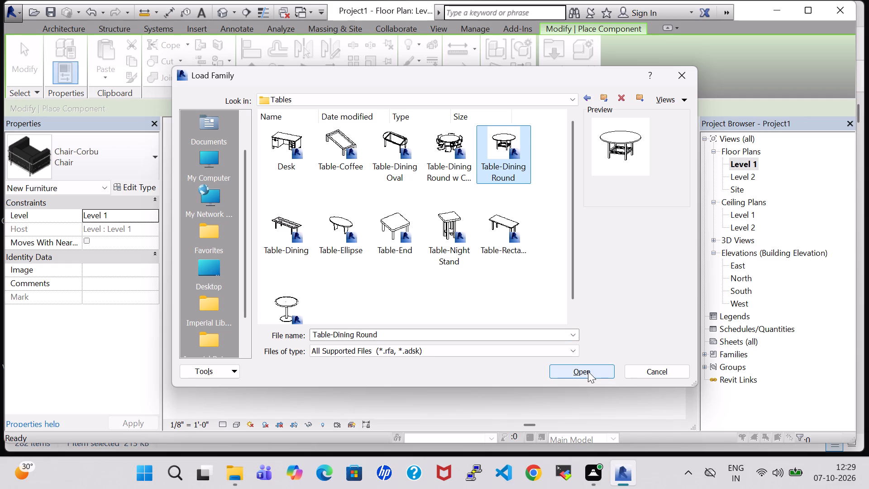
left_click(299, 299)
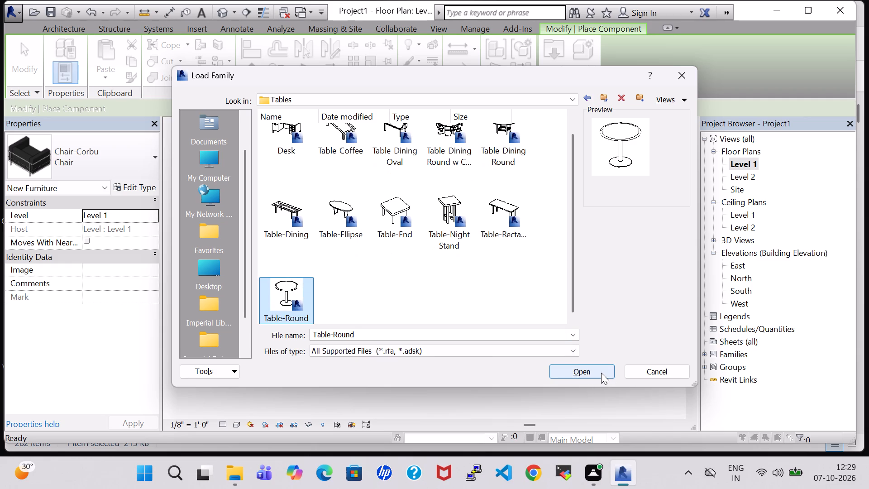
left_click(601, 373)
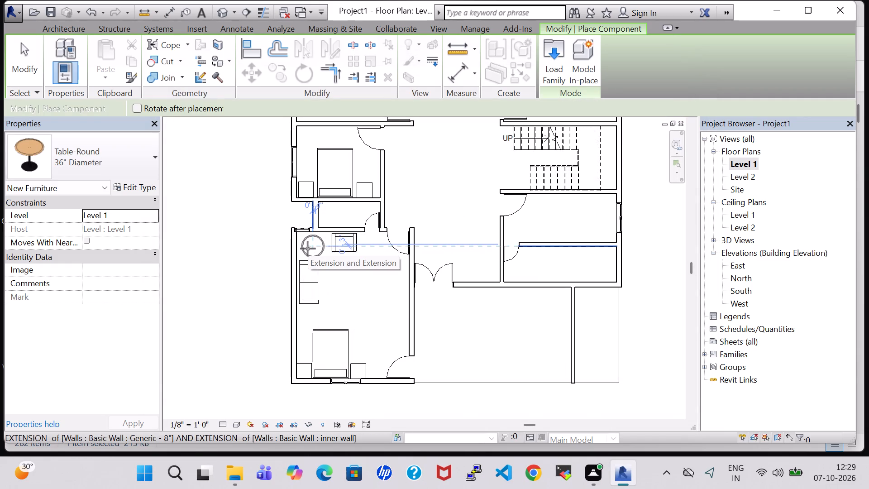
left_click(308, 249)
key("Escape")
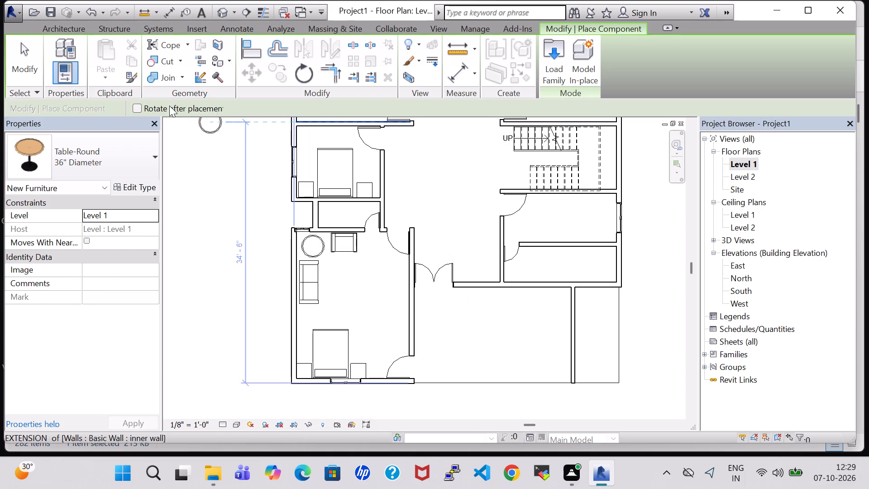
key("Escape")
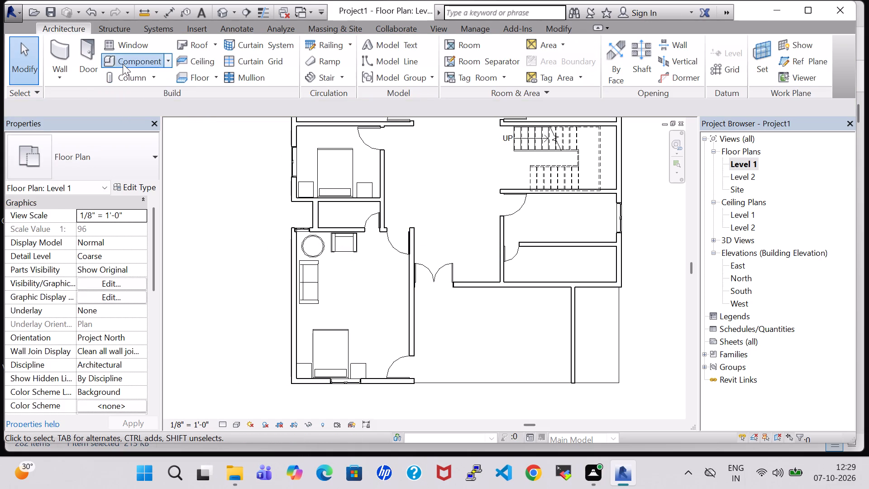
Load the Table-Dining family and place one 30" x 84" x 22" table running north-south, just east of the southwest room's sofa.
left_click(123, 64)
left_click(559, 58)
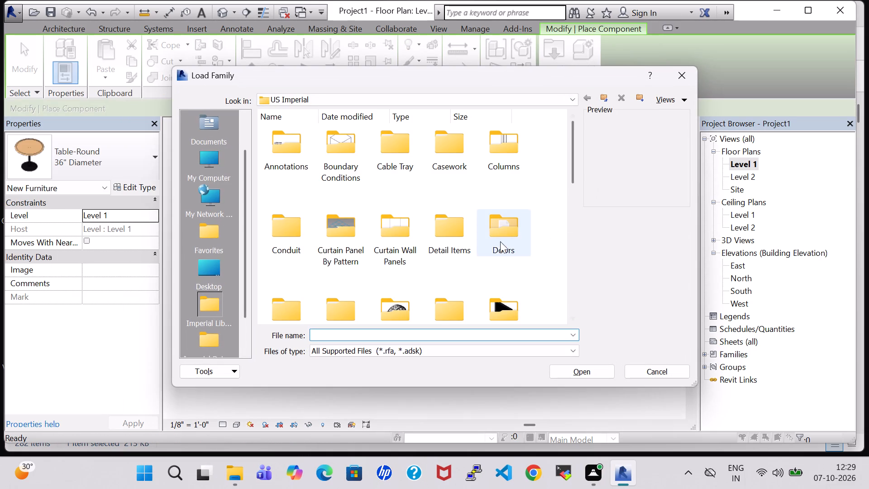
double_click(498, 296)
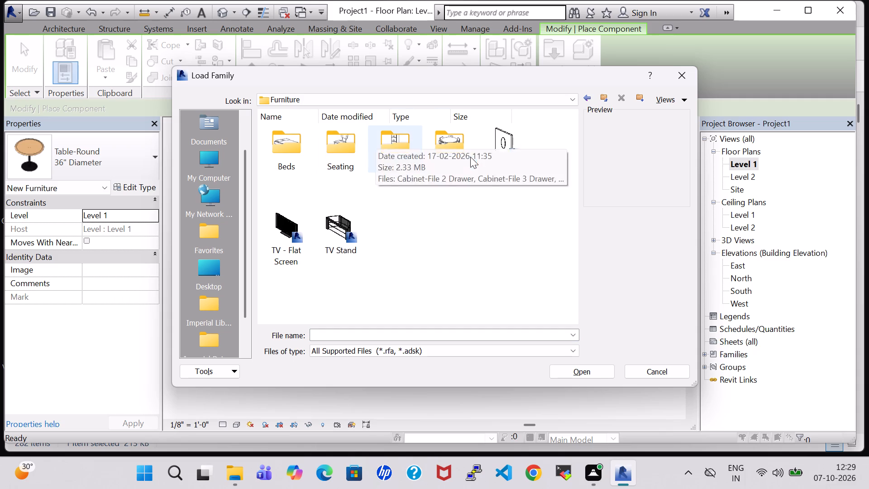
double_click(470, 157)
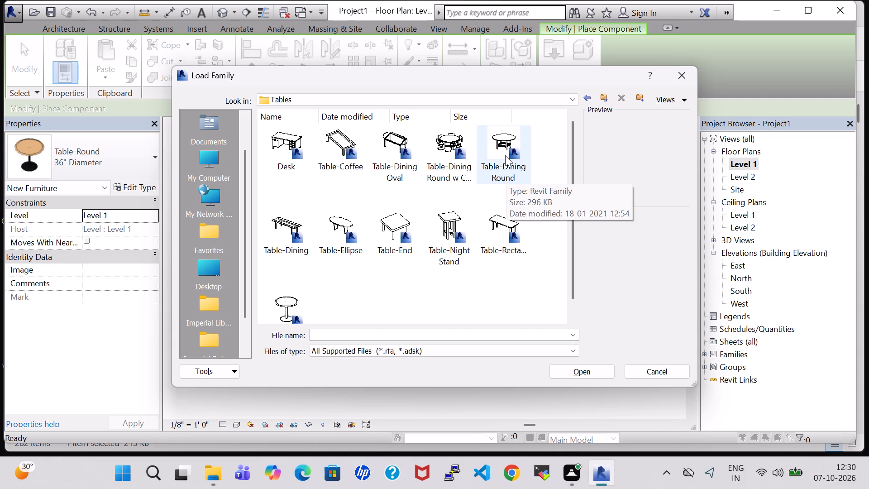
left_click(275, 224)
left_click(585, 372)
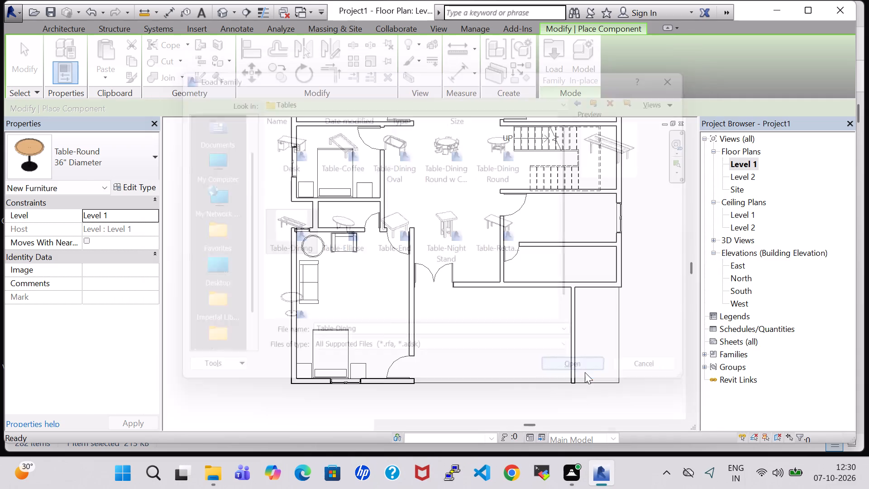
key("space")
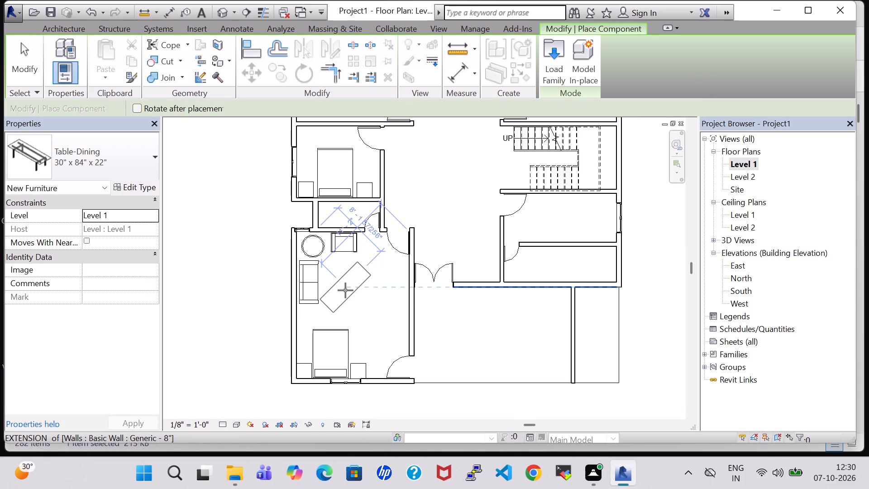
key("space")
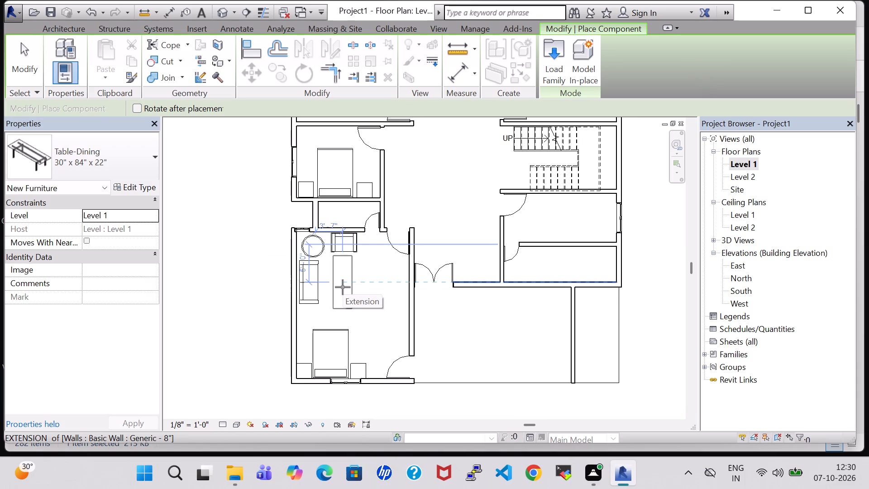
left_click(343, 287)
key("Escape")
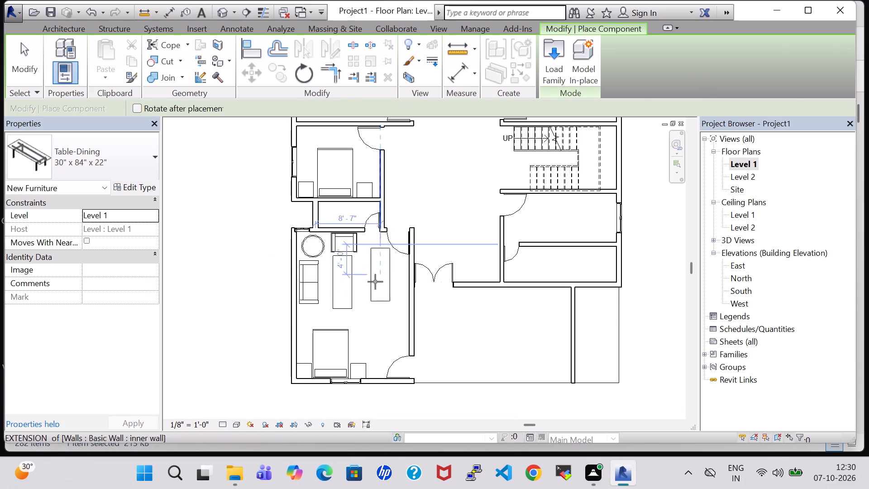
key("Escape")
Set the Table-Dining type's length to 5' 0".
left_click(342, 294)
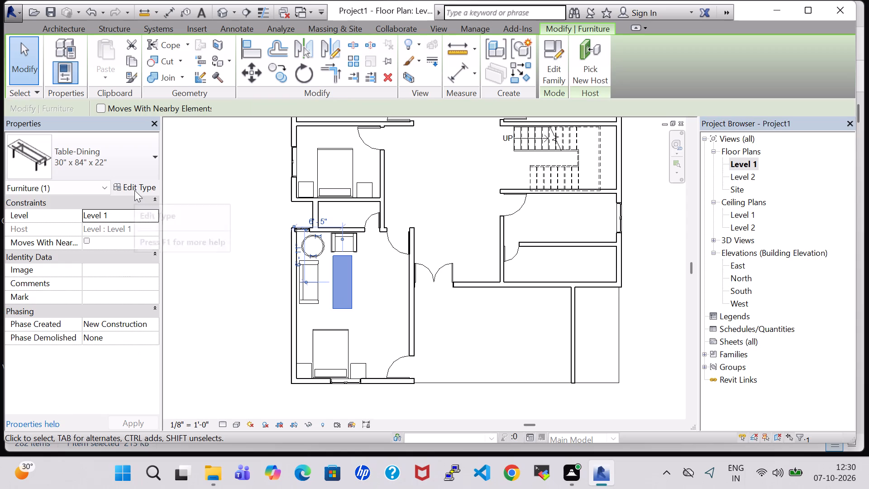
left_click(134, 190)
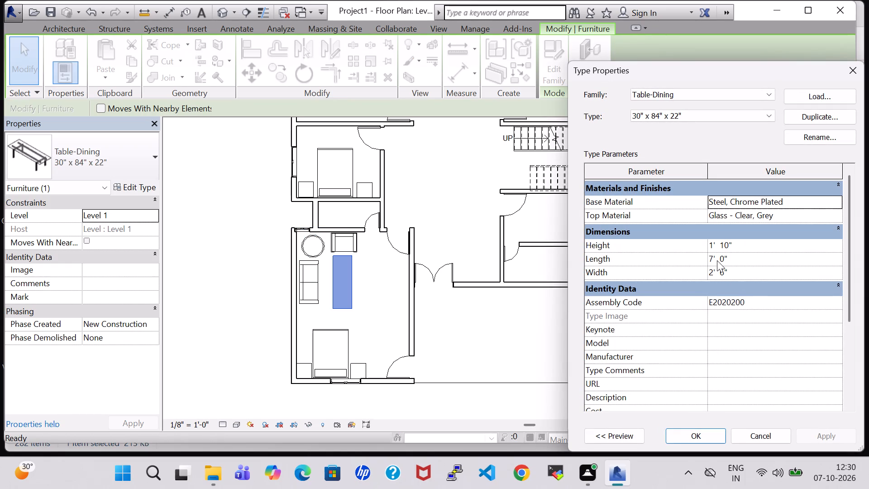
left_click(717, 257)
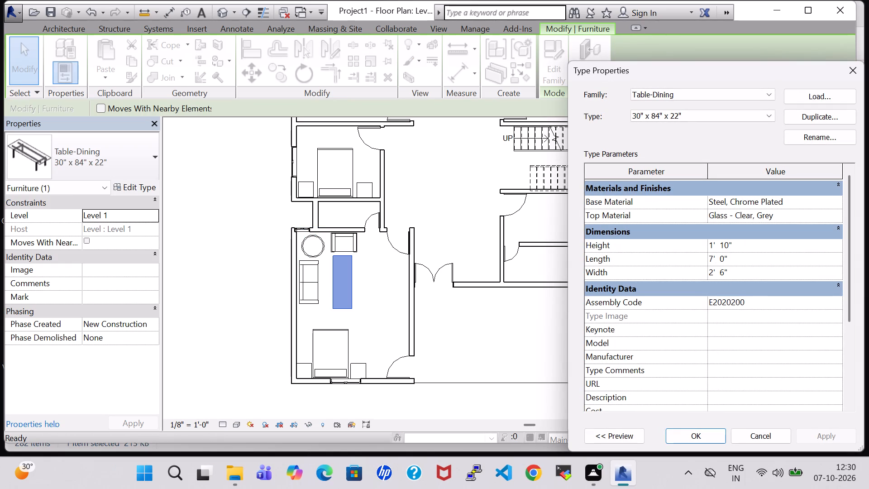
key("Left")
key("BackSpace")
key("5")
key("Return")
left_click(833, 429)
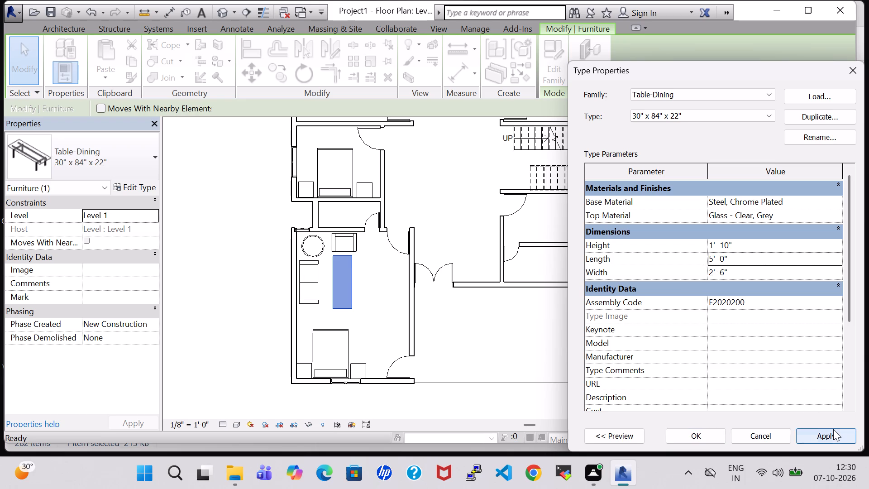
left_click(698, 435)
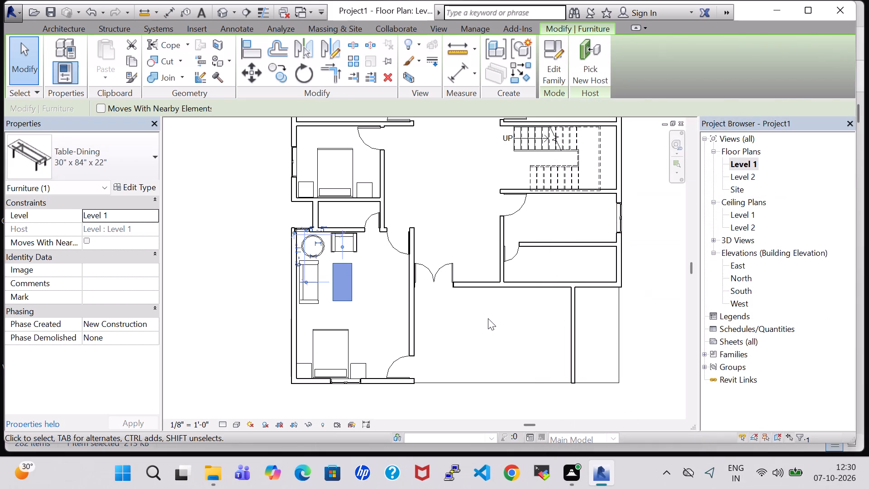
left_click(488, 318)
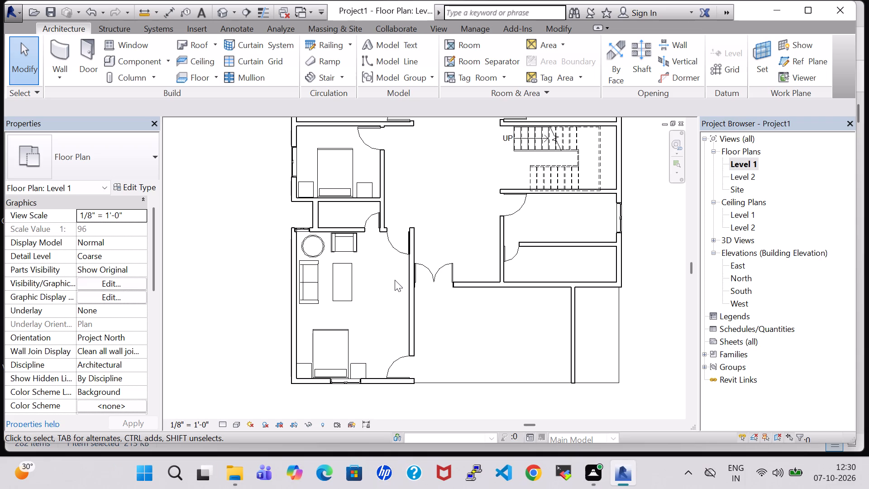
Nudge the sofa about 4" west against the southwest room's west wall and shift the round table slightly west.
left_click(318, 291)
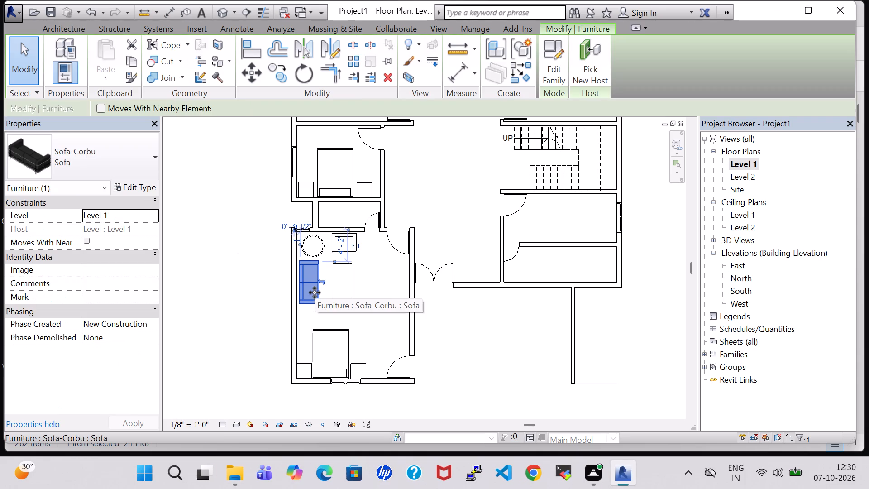
key("Left")
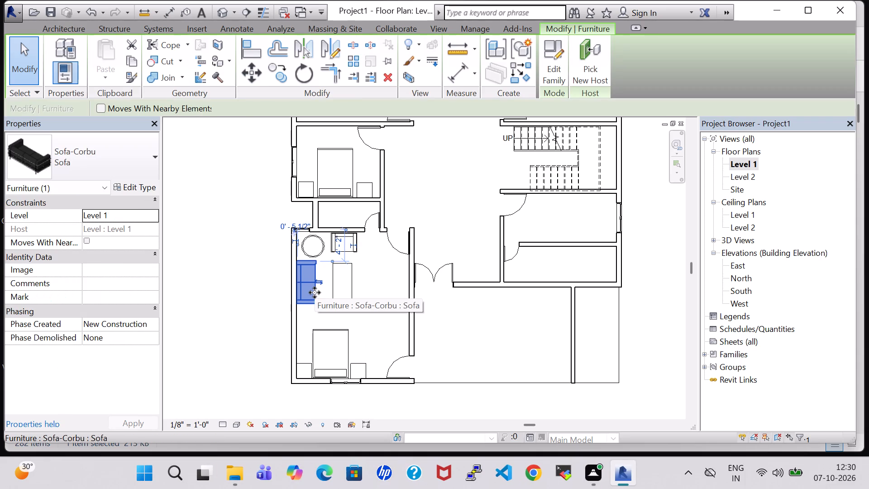
left_click(323, 246)
key("Up")
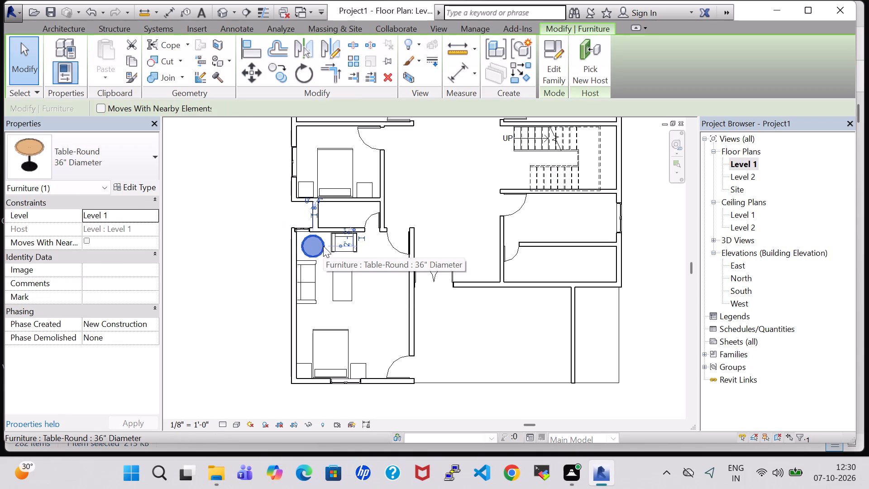
key("Down")
key("Left")
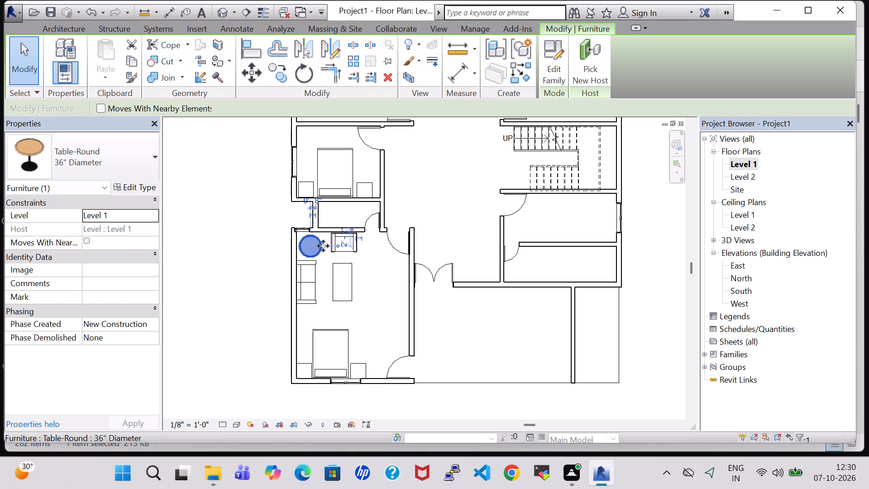
Nudge the southwest room's chair about 4" west and the rectangular dining table about 8" west, closer to the sofa.
left_click(344, 244)
left_click(368, 266)
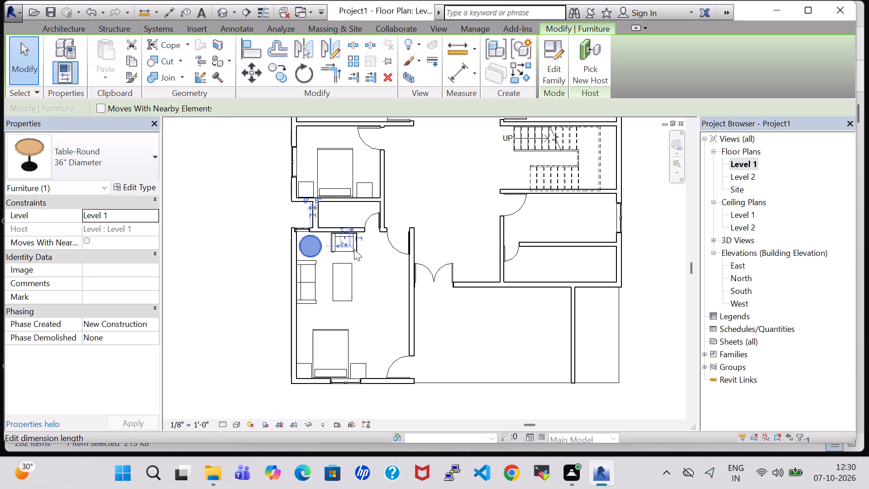
left_click(357, 256)
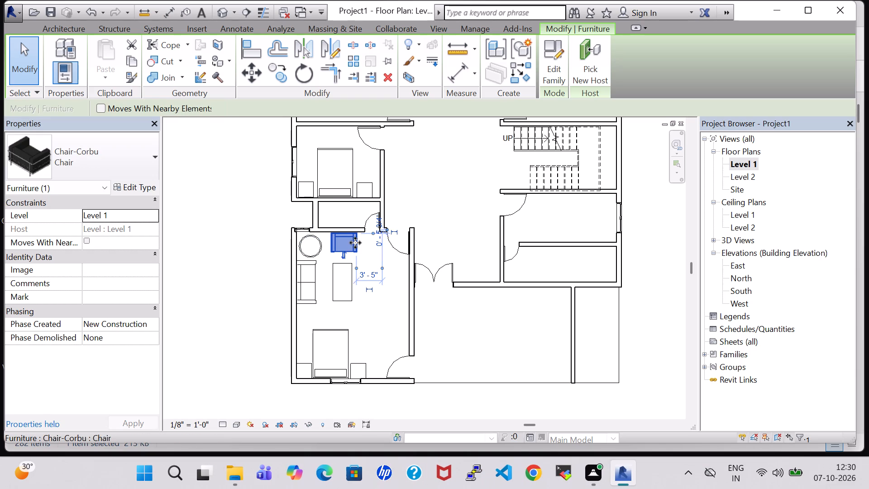
key("Left")
key("Left")
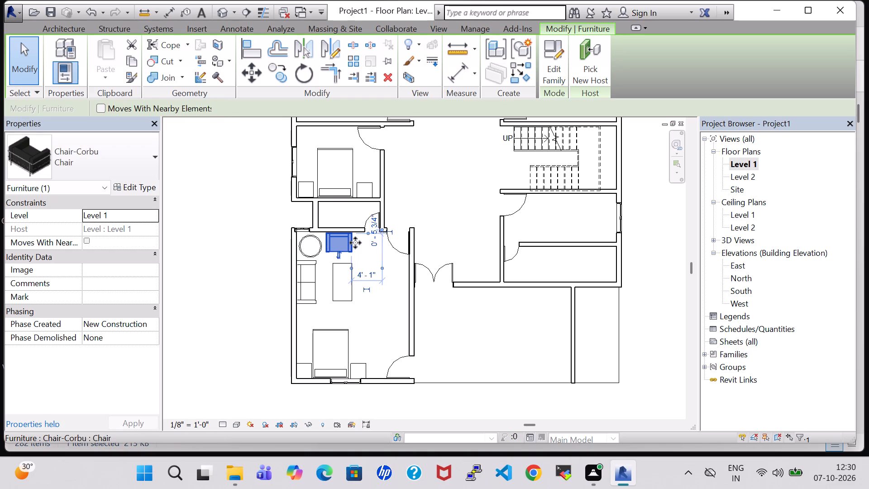
key("Right")
left_click(344, 263)
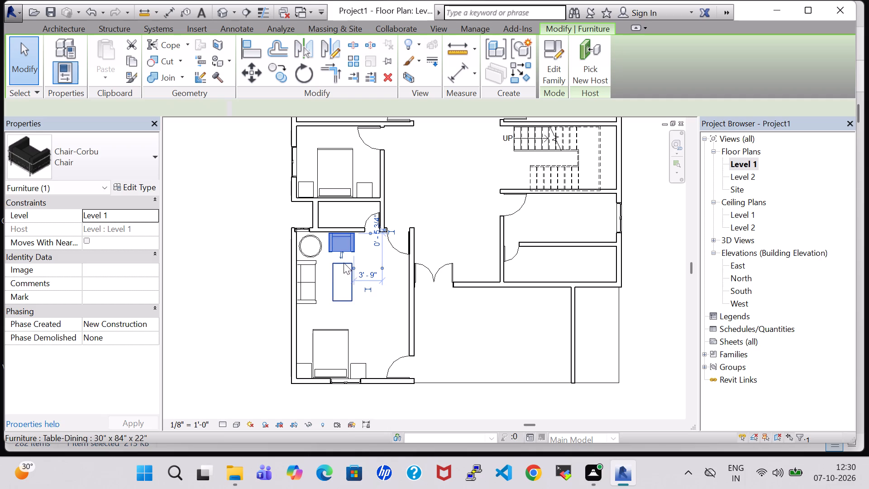
key("Left")
key("Left")
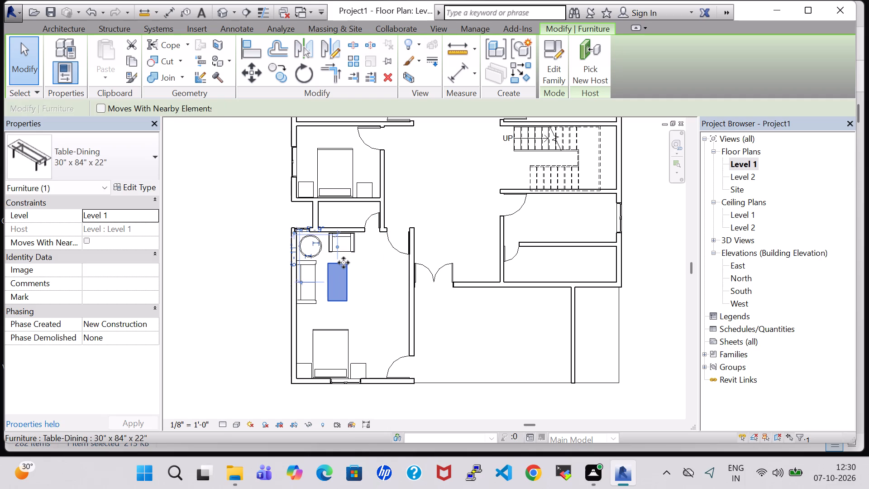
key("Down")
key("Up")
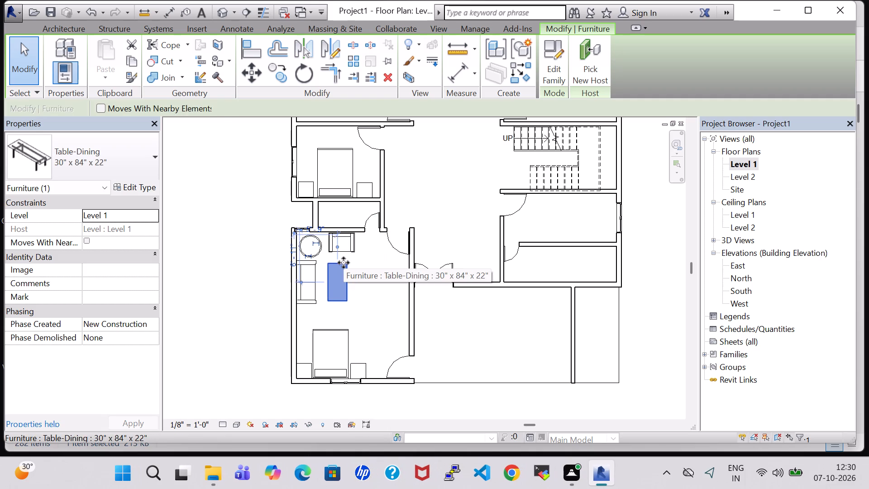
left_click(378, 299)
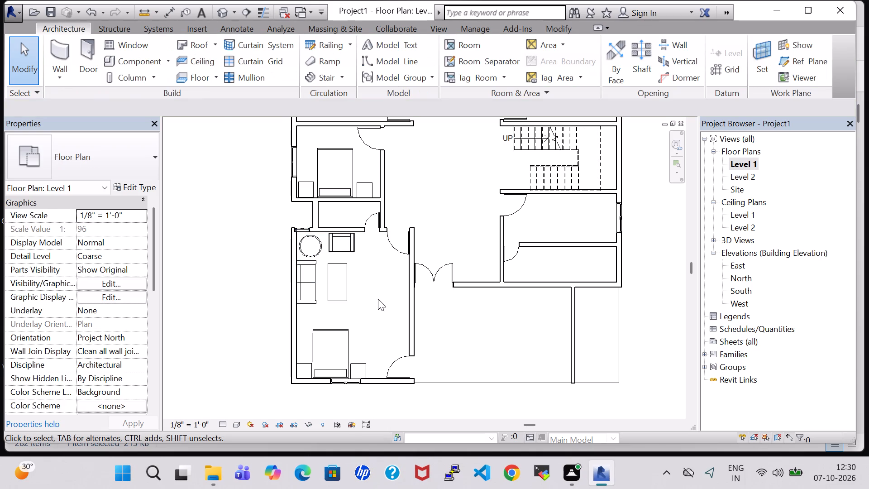
Load the Toilet-Domestic-3D family from the library's architectural plumbing fixtures, Water Closets folder.
left_click(139, 62)
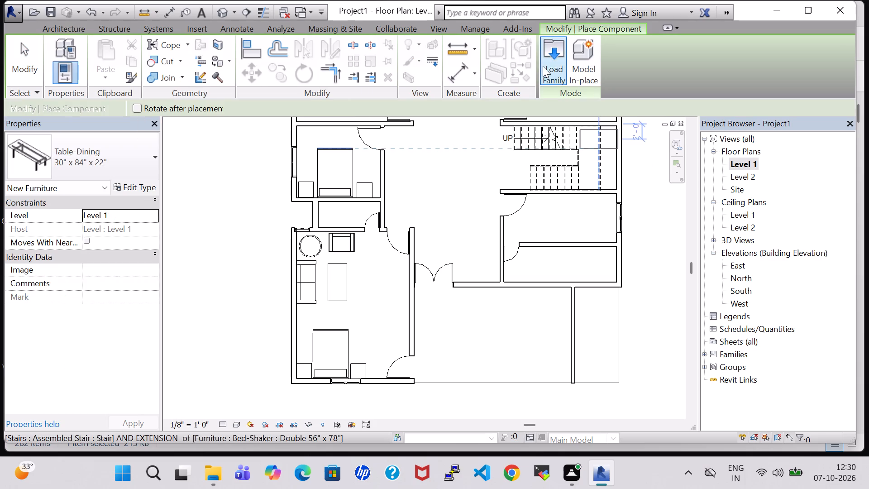
left_click(543, 66)
scroll(508, 180, "down", 4)
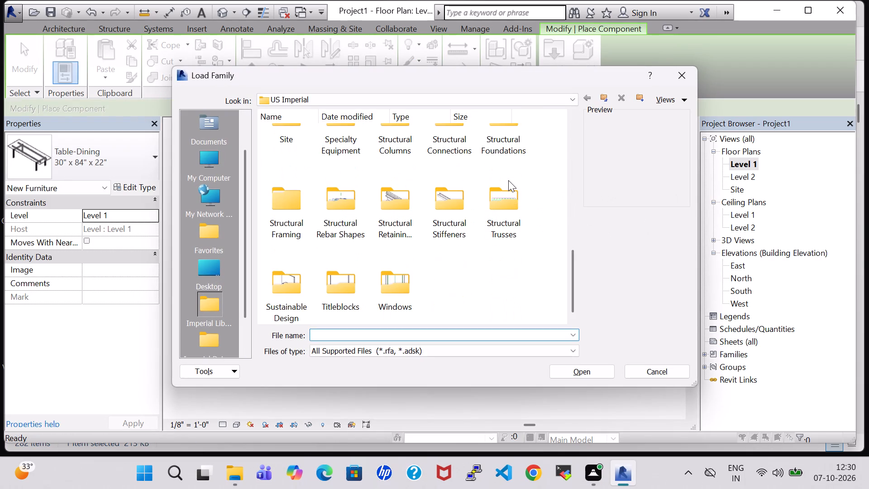
scroll(481, 182, "up", 1)
left_click(367, 141)
double_click(384, 157)
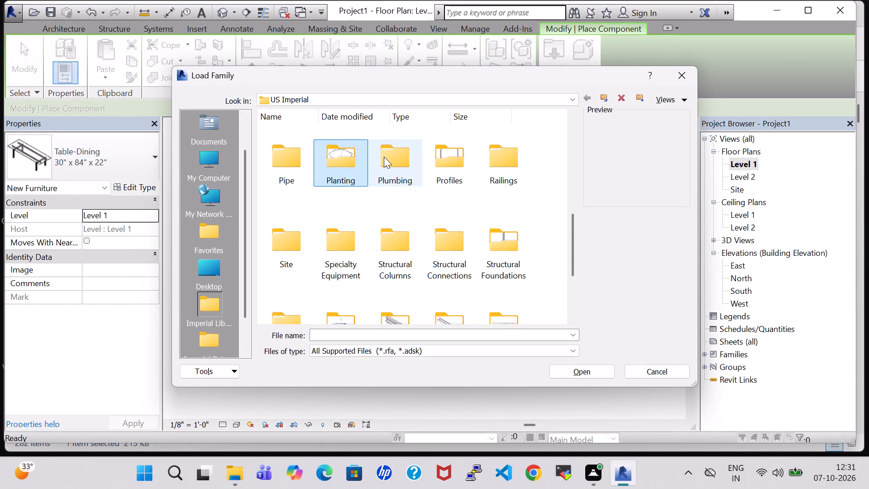
double_click(298, 146)
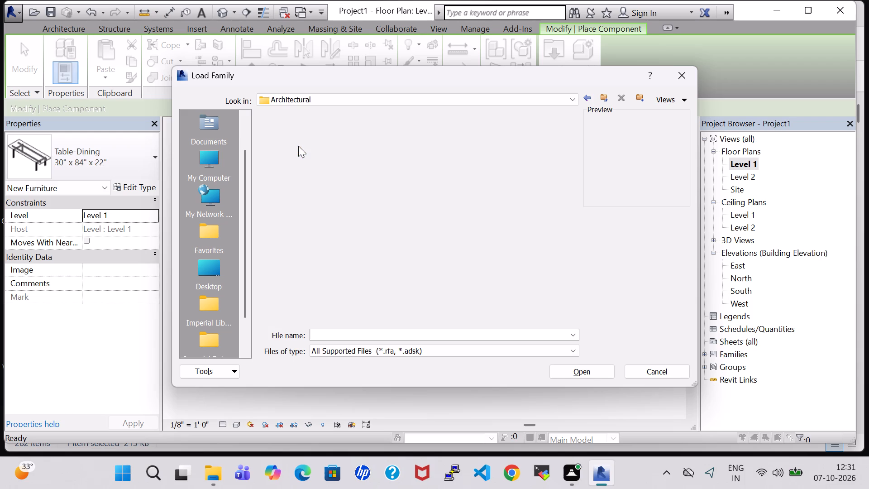
double_click(277, 160)
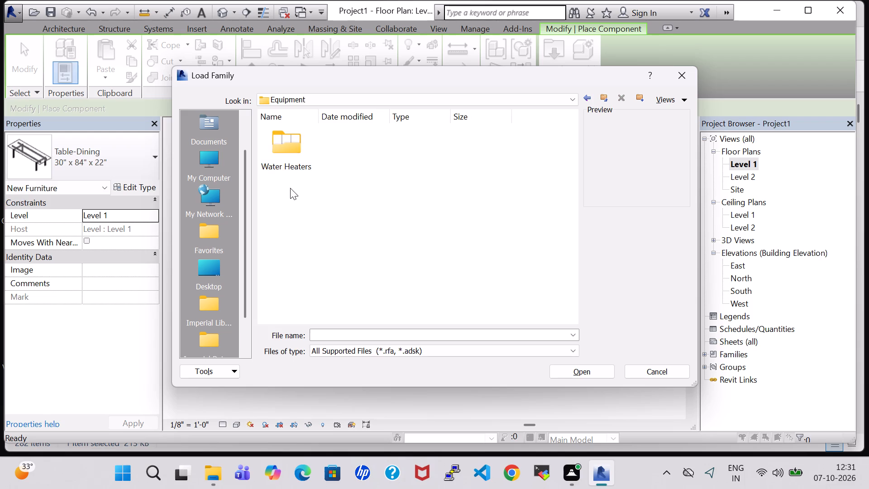
double_click(287, 161)
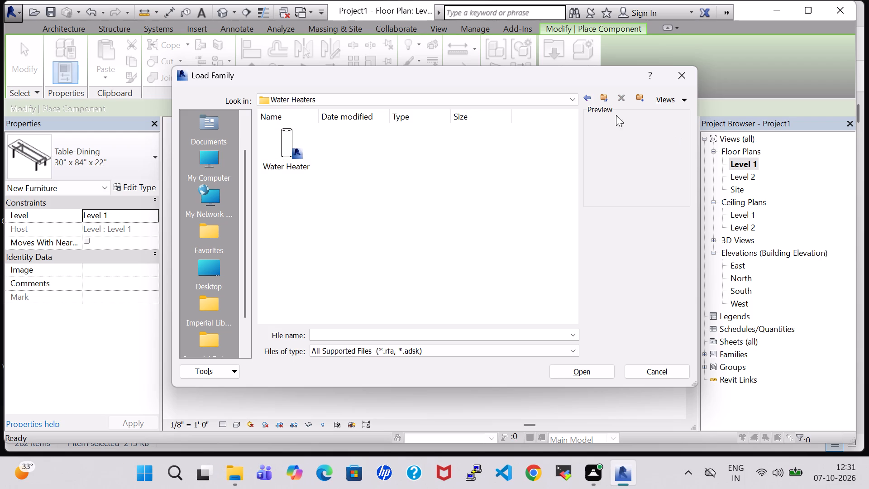
left_click(586, 101)
left_click(586, 101)
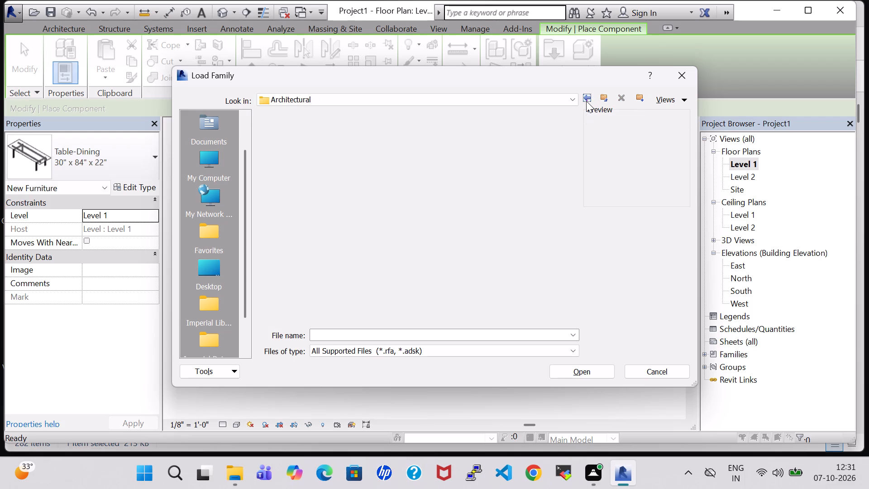
double_click(340, 157)
double_click(325, 236)
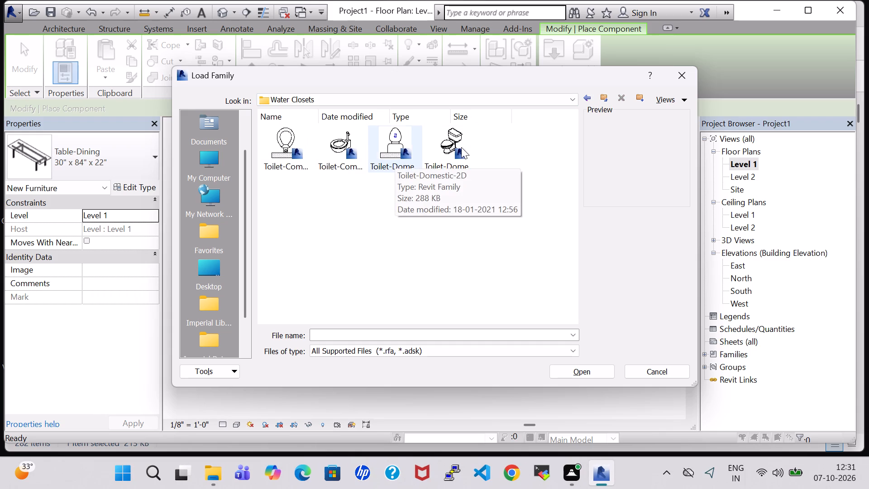
left_click(460, 138)
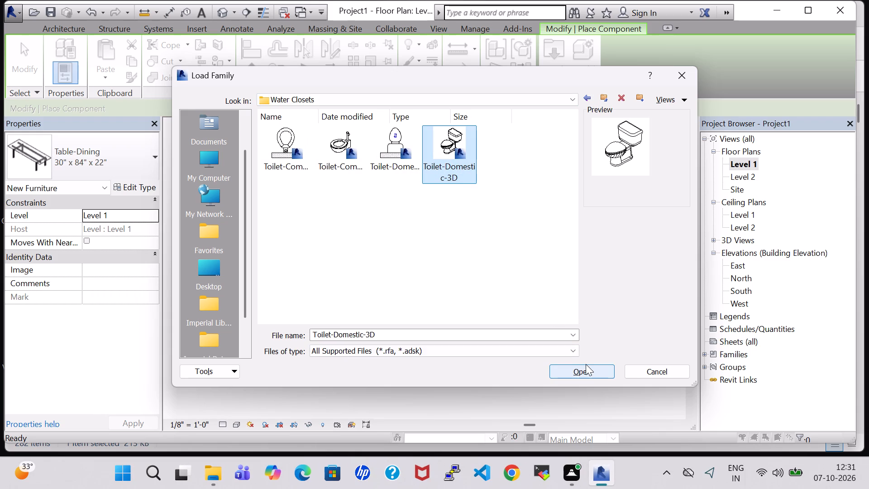
left_click(587, 369)
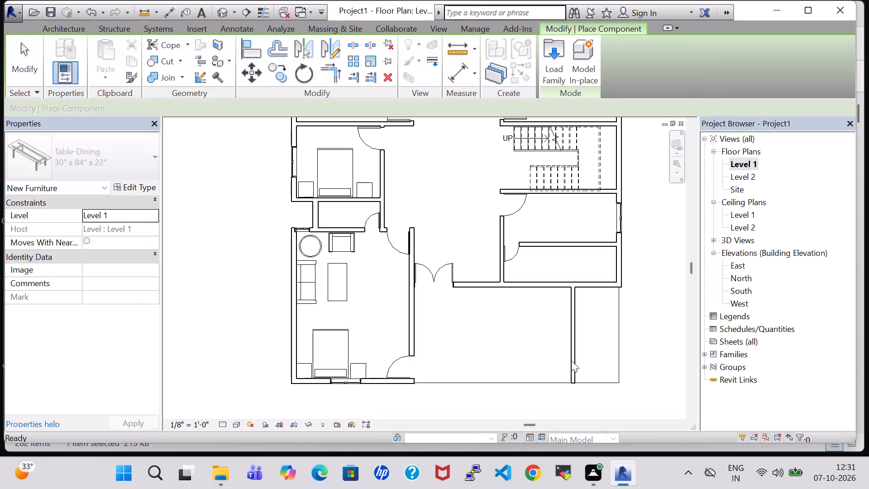
Place one Toilet-Domestic-3D against the north wall of the small bathroom above the southwest room, near its west end.
scroll(346, 197, "up", 10)
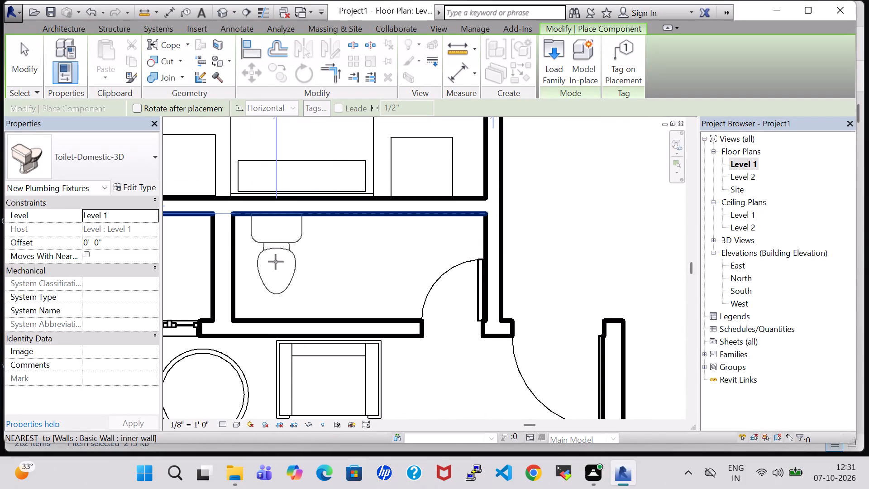
left_click(276, 262)
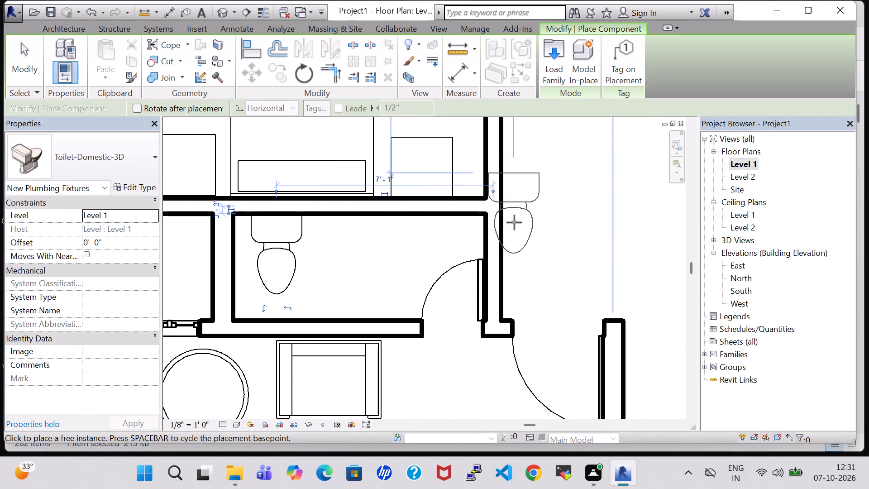
key("Escape")
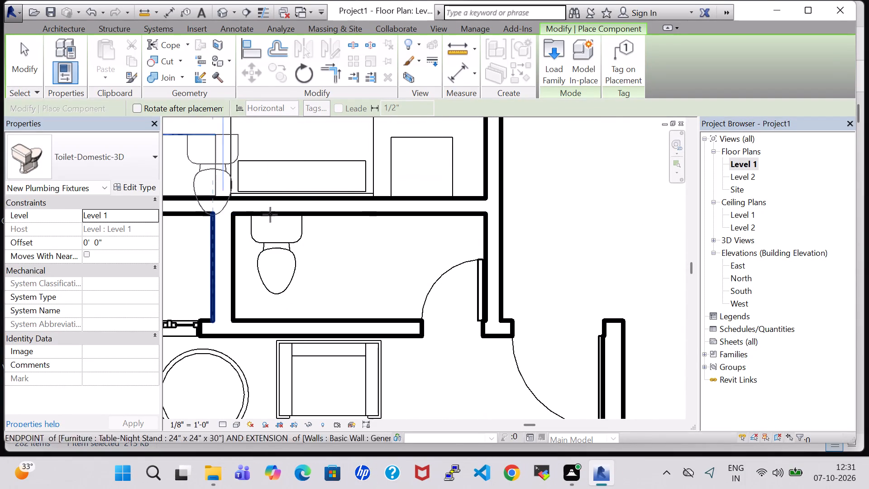
key("Escape")
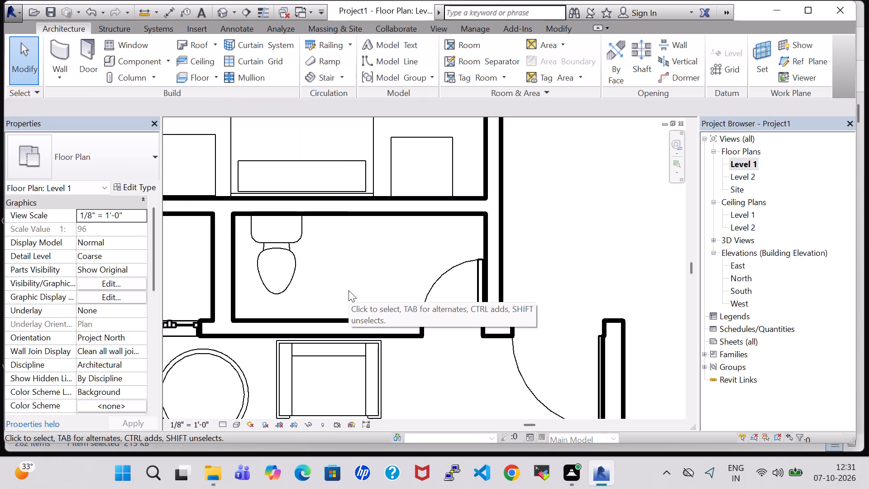
Load the Sink - Work family from the library's MEP plumbing fixtures, Sinks folder.
left_click(148, 68)
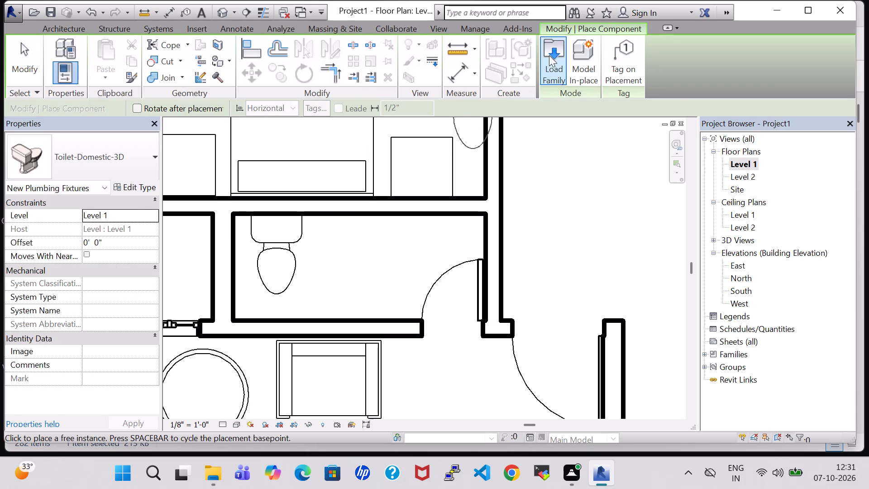
left_click(549, 55)
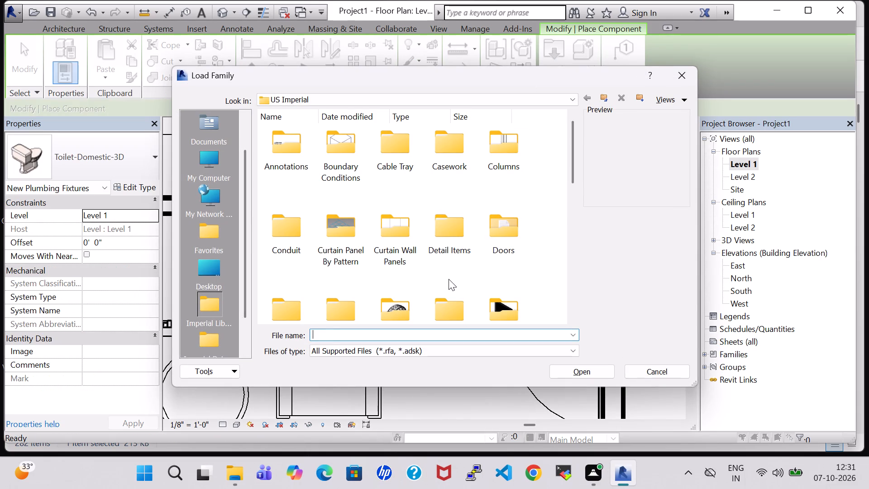
scroll(449, 279, "down", 1)
scroll(444, 237, "down", 1)
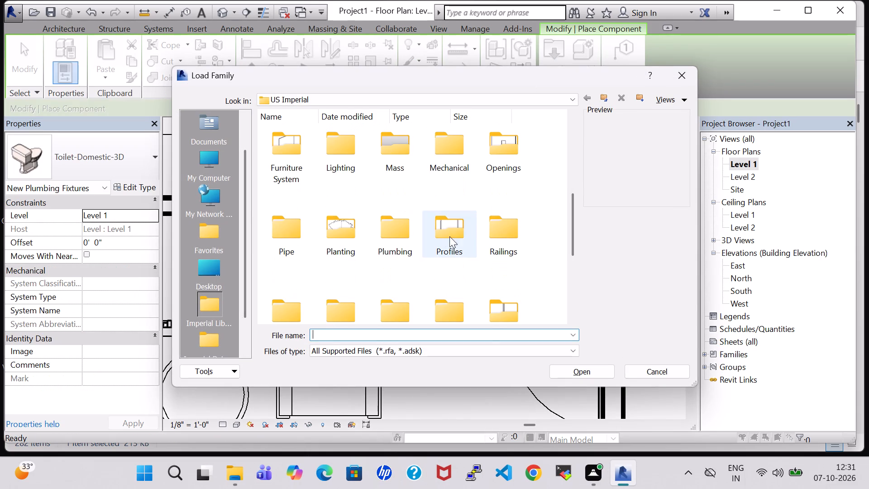
double_click(387, 242)
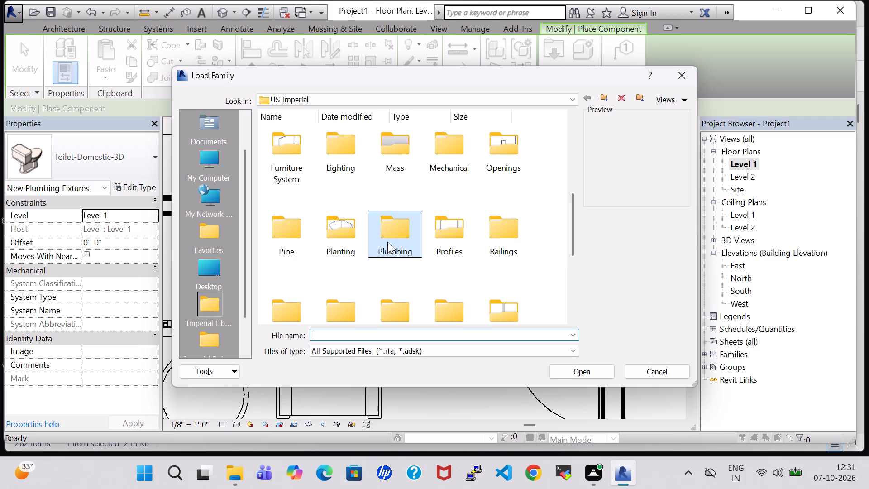
double_click(340, 146)
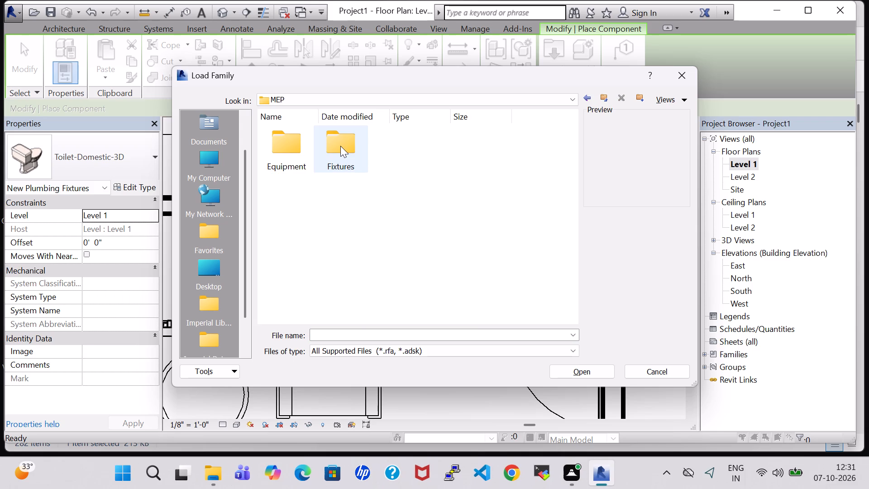
double_click(340, 146)
double_click(453, 225)
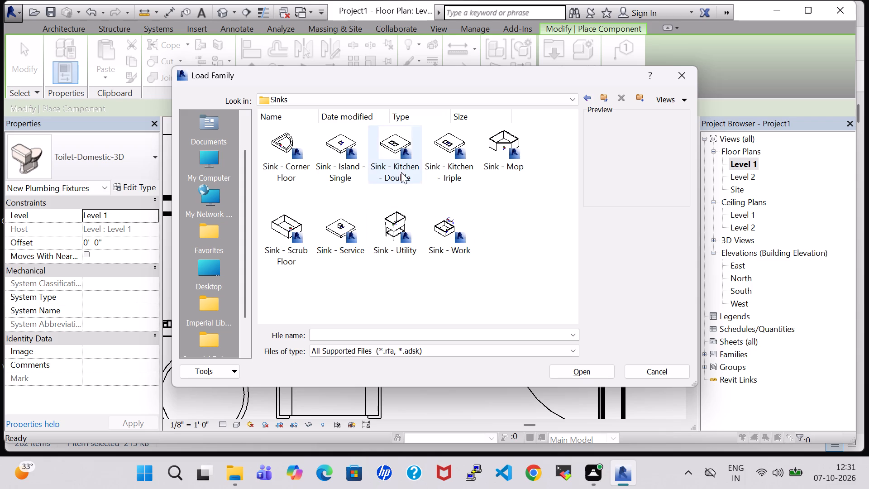
left_click(433, 236)
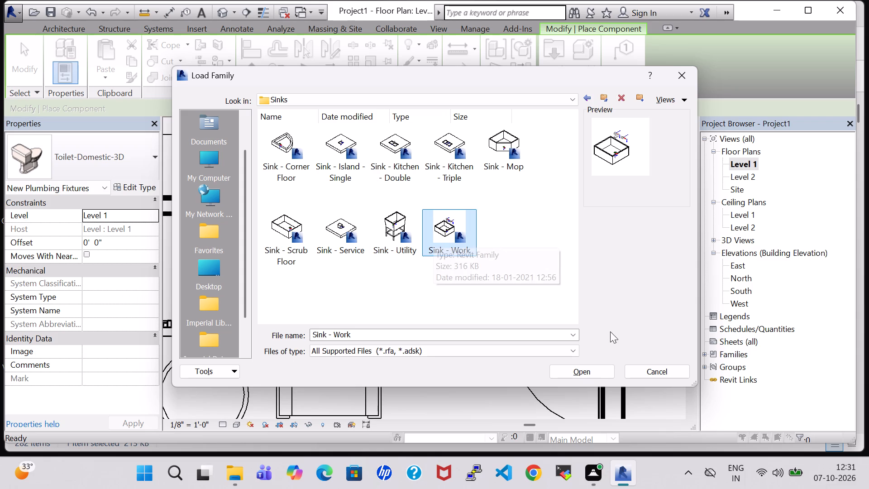
left_click(601, 375)
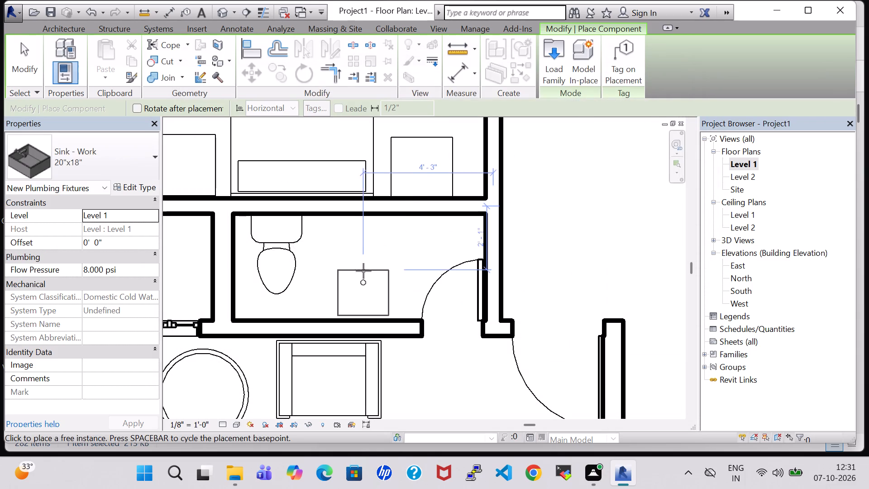
Turn the 20"x18" work sink 180° for placement with its back to the small bathroom's south wall, east of the toilet.
key("space")
key("space")
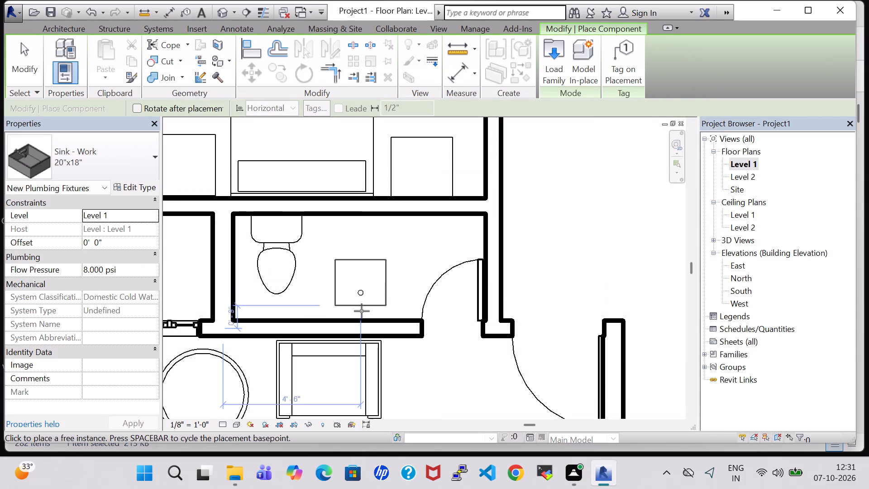
Place the 20"x18" work sink against the bathroom wall between the toilet and the door.
left_click(366, 321)
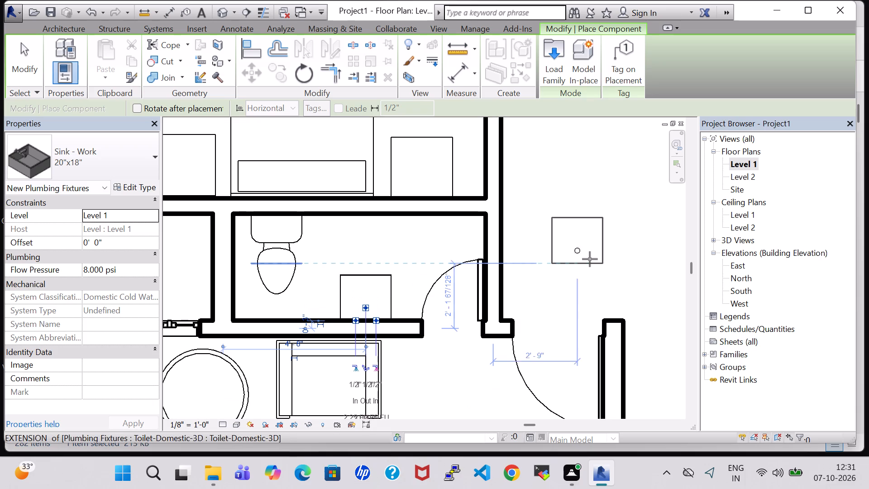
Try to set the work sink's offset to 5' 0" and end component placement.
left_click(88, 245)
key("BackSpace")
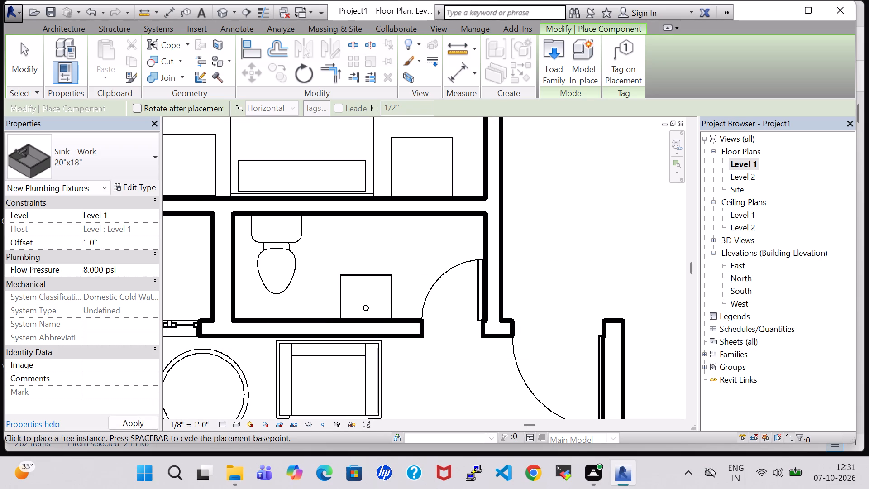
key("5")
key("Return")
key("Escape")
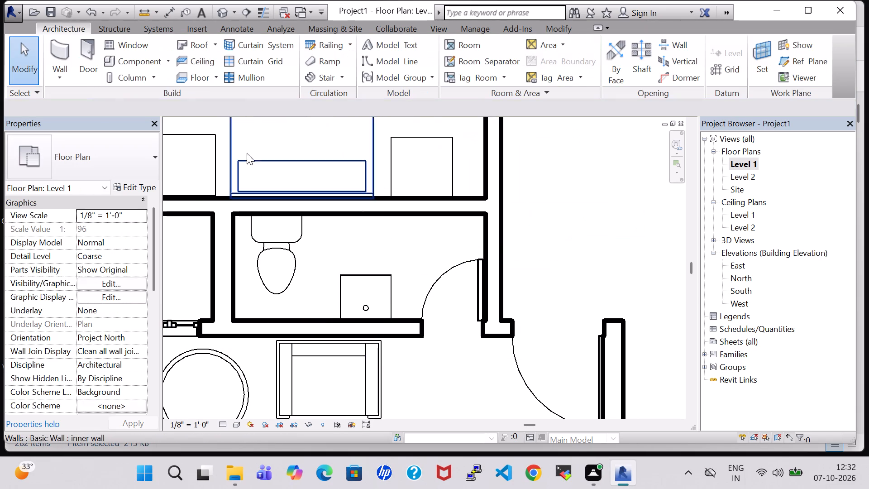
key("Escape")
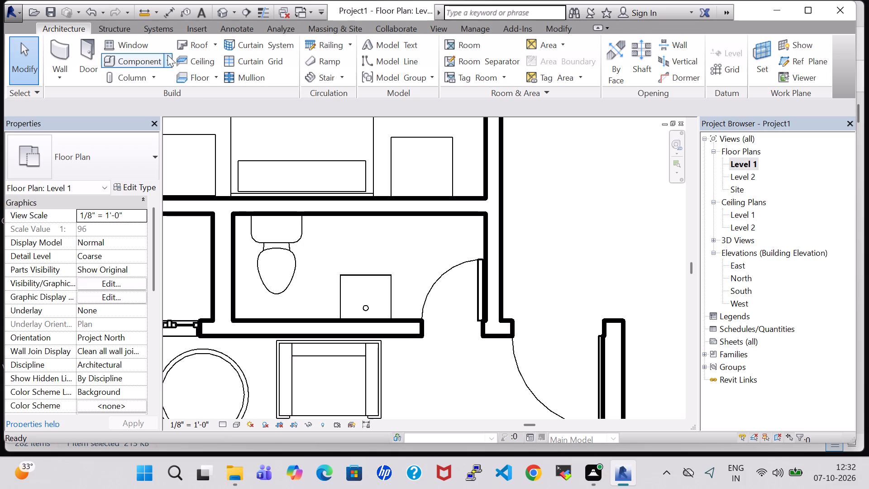
In the 3D view, set the bathroom work sink's offset to 5' 0".
left_click(275, 250)
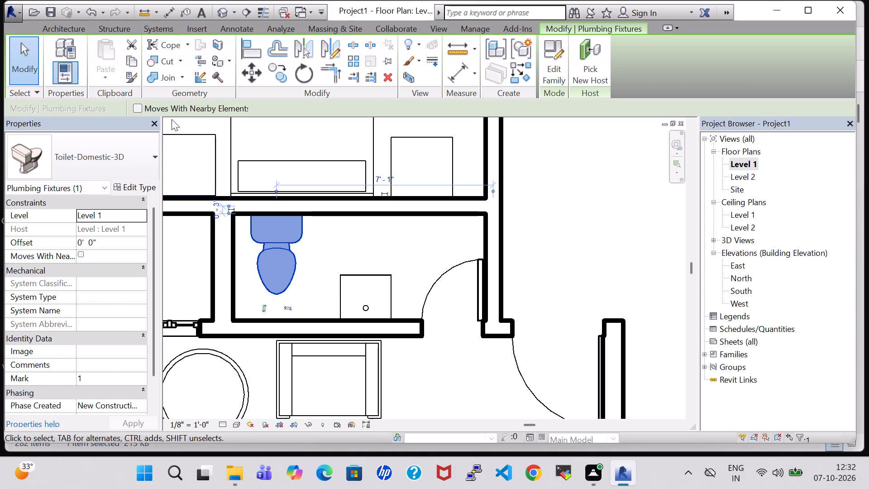
left_click(222, 14)
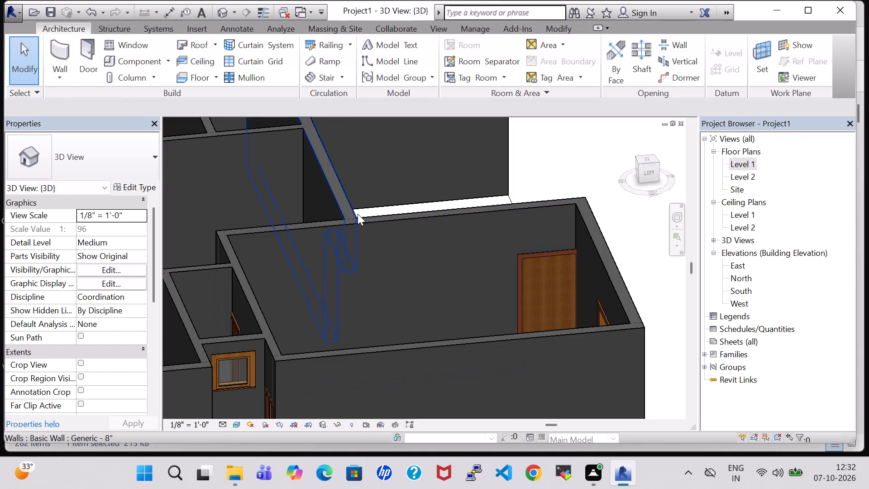
scroll(358, 214, "down", 3)
middle_click_drag(568, 181, 558, 277, "shift")
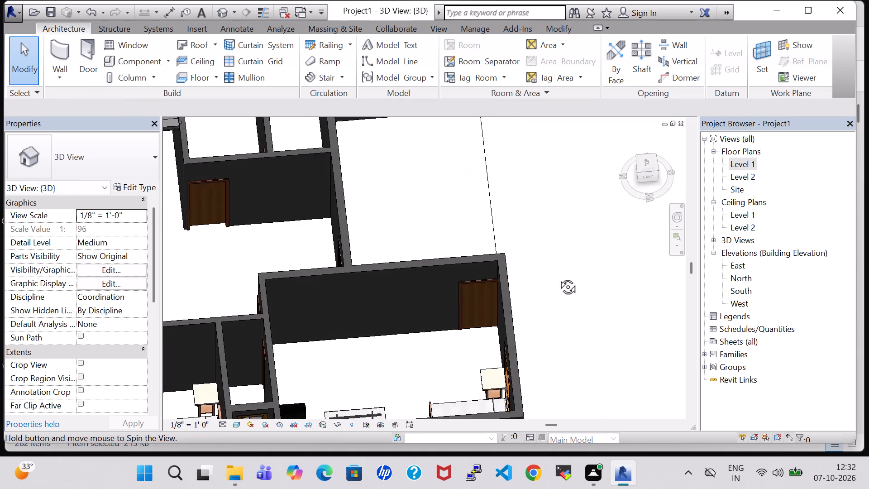
middle_click_drag(558, 277, 469, 264, "shift")
middle_click_drag(201, 228, 332, 196)
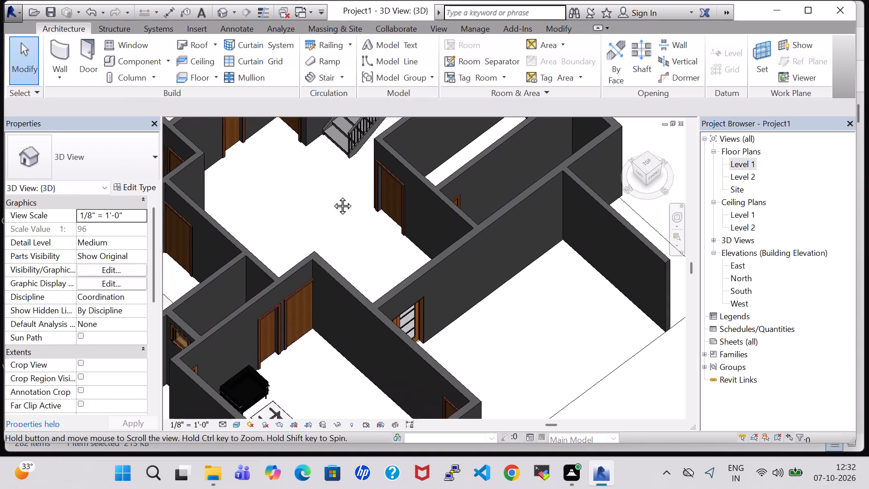
middle_click_drag(332, 196, 465, 153)
middle_click_drag(438, 169, 455, 285, "shift")
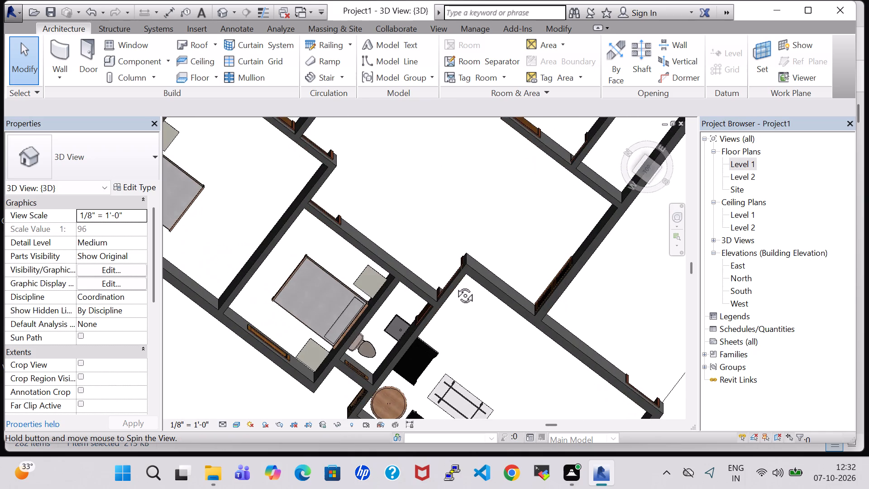
middle_click_drag(455, 285, 616, 197, "shift")
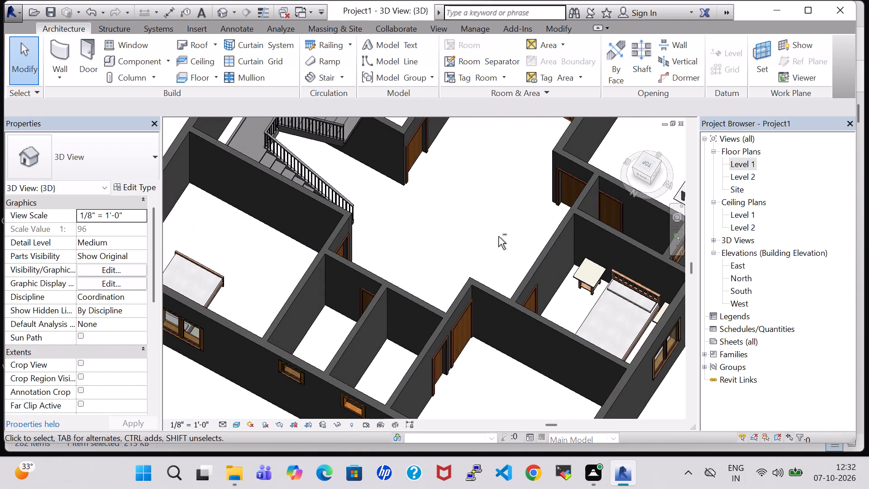
middle_click_drag(492, 238, 433, 237, "shift")
scroll(674, 309, "up", 6)
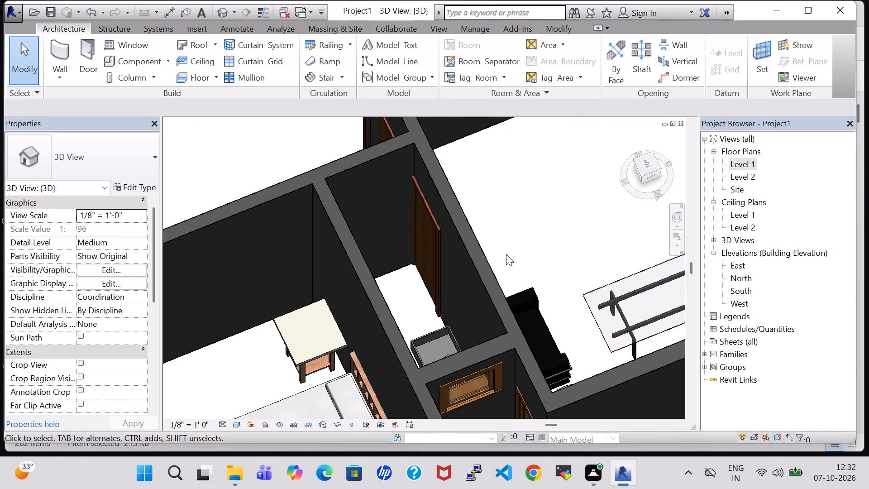
middle_click_drag(511, 251, 557, 215, "shift")
scroll(547, 228, "up", 1, "shift")
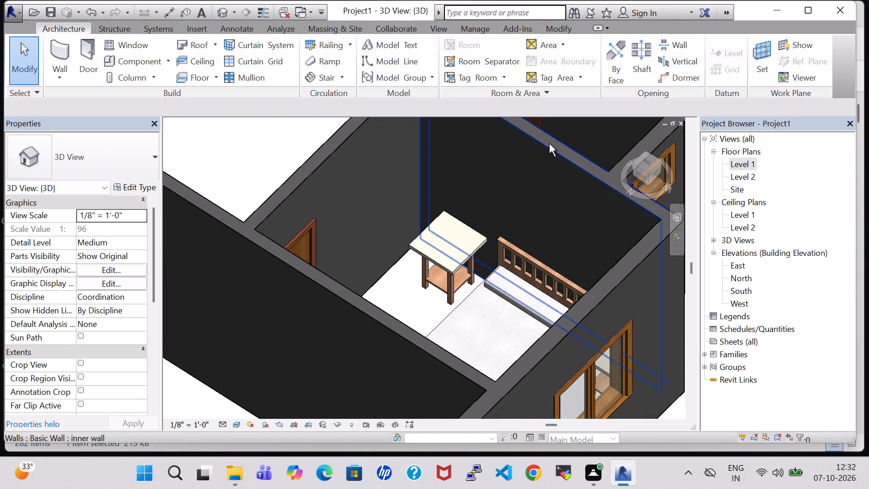
middle_click_drag(514, 224, 415, 364)
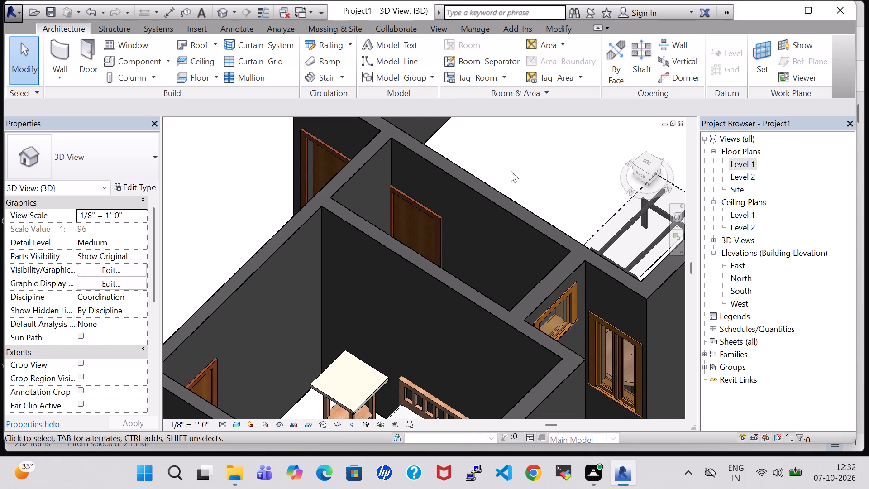
middle_click_drag(541, 152, 588, 221, "shift")
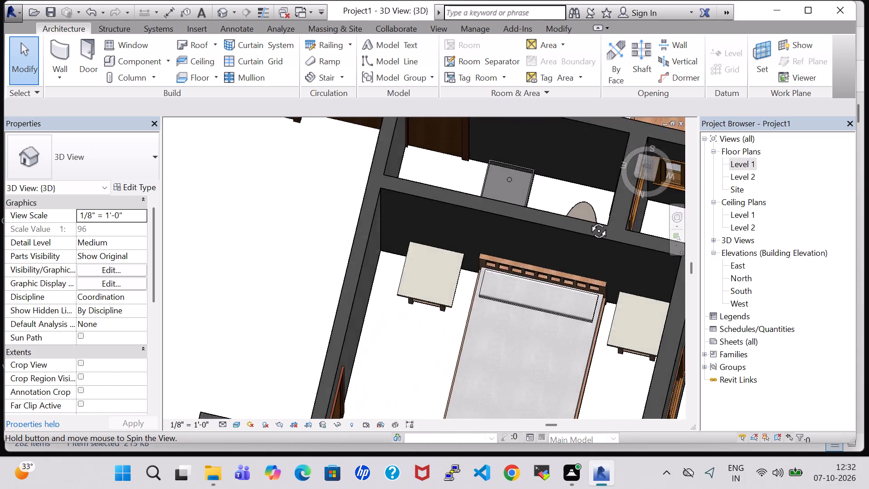
middle_click_drag(588, 221, 593, 213, "shift")
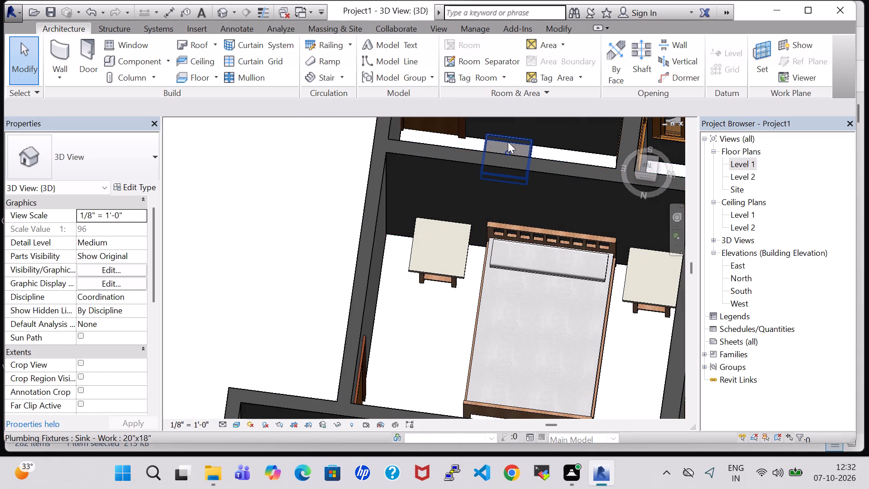
left_click(508, 142)
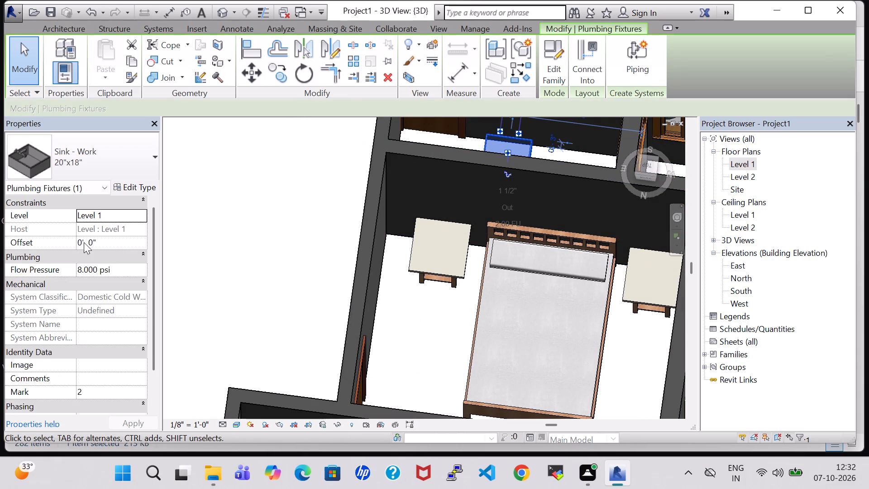
left_click(82, 242)
key("BackSpace")
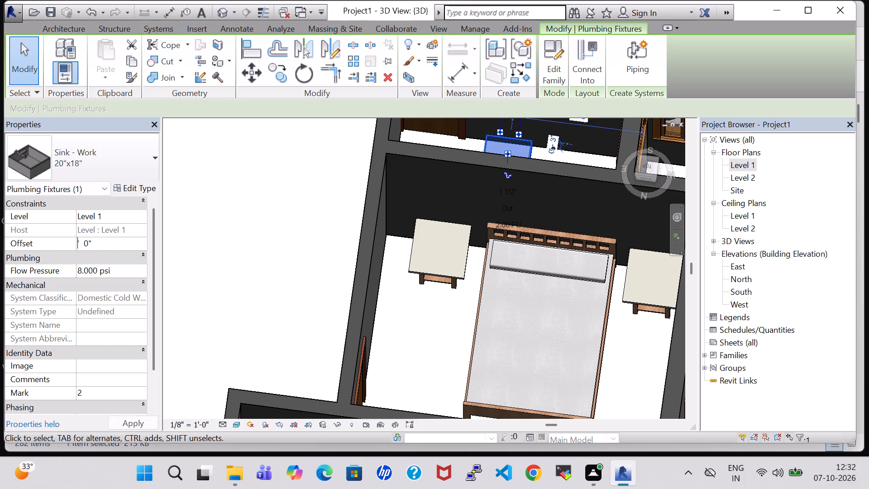
key("5")
key("Return")
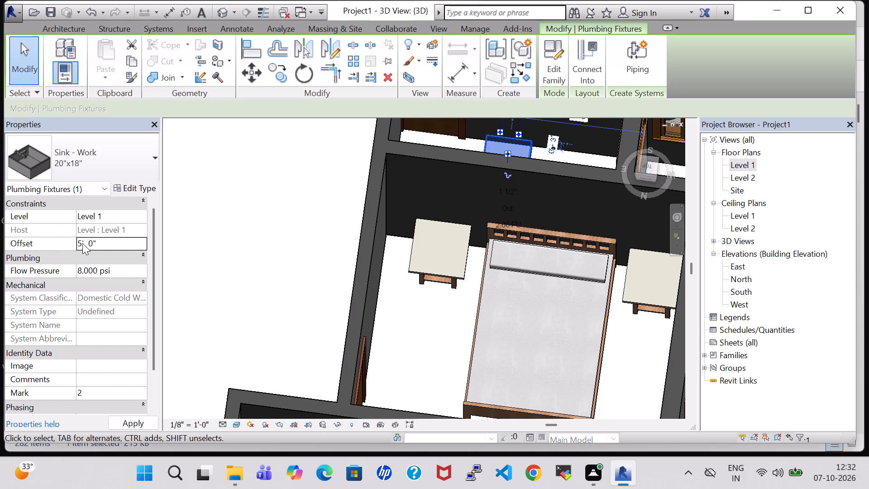
left_click(226, 232)
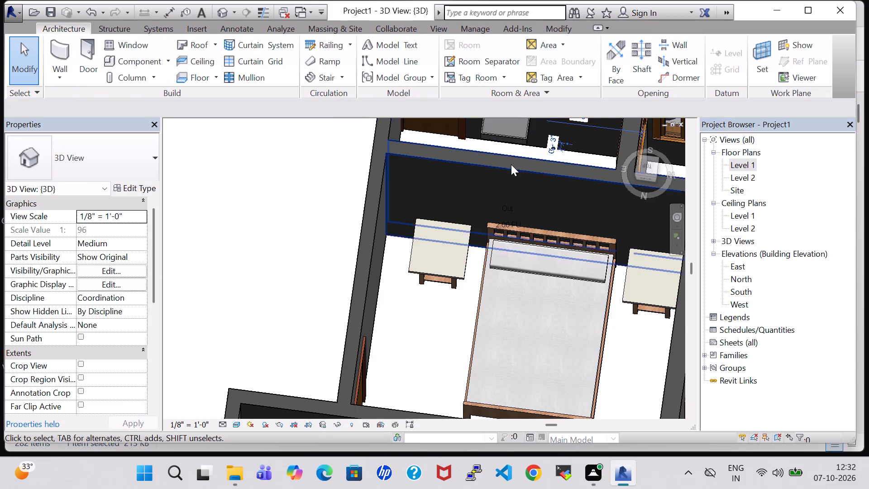
Examine the sink's height and position in the bathroom from several angles in 3D.
scroll(512, 164, "up", 2)
middle_click_drag(410, 360, 420, 323, "shift")
scroll(410, 360, "up", 1, "shift")
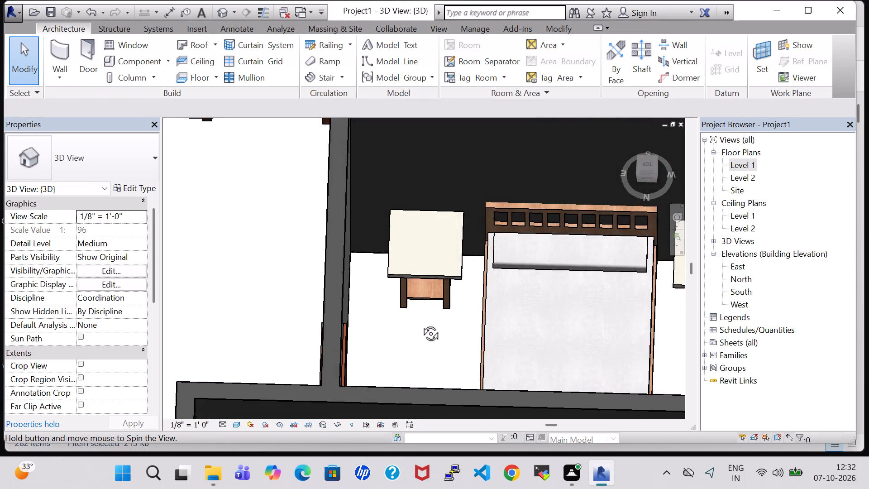
middle_click_drag(420, 323, 440, 264, "shift")
middle_click_drag(444, 227, 420, 488)
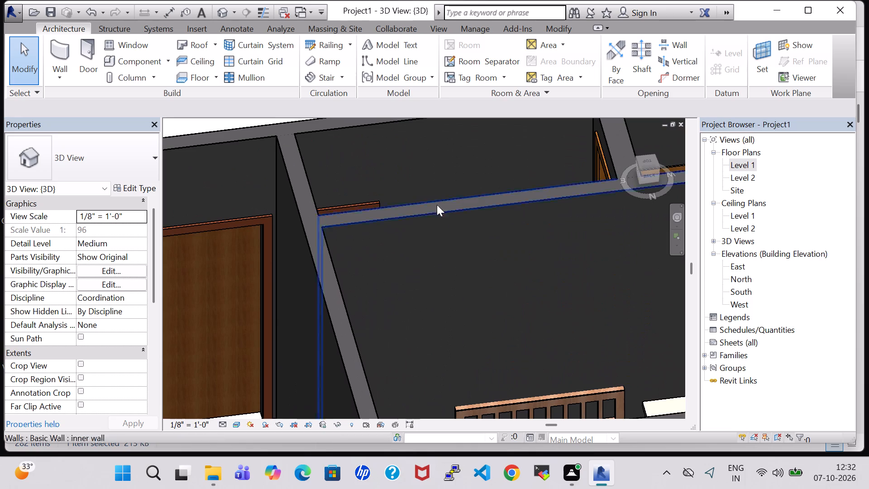
middle_click_drag(475, 175, 533, 224, "shift")
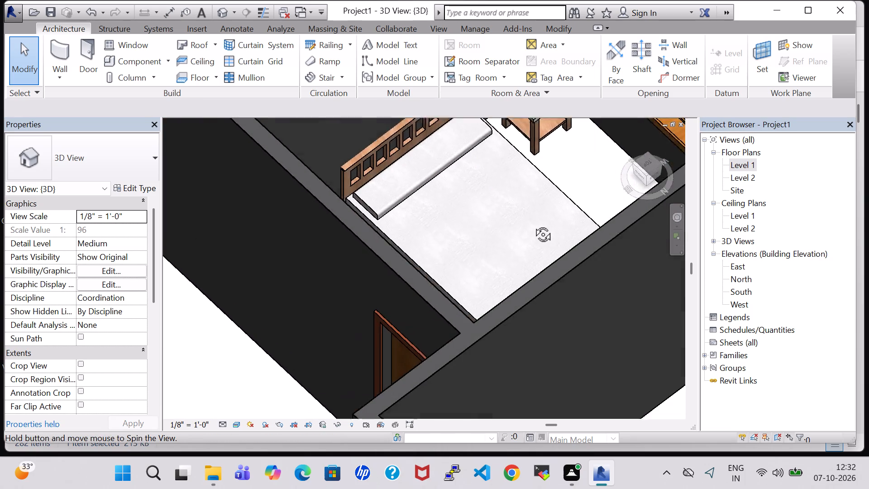
middle_click_drag(533, 224, 533, 224, "shift")
middle_click_drag(459, 190, 694, 329)
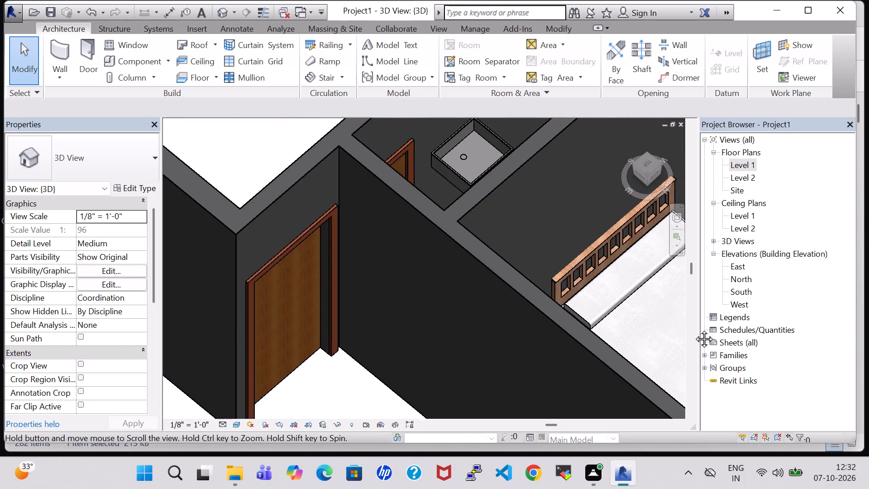
middle_click_drag(694, 329, 686, 390)
middle_click_drag(530, 224, 581, 260, "shift")
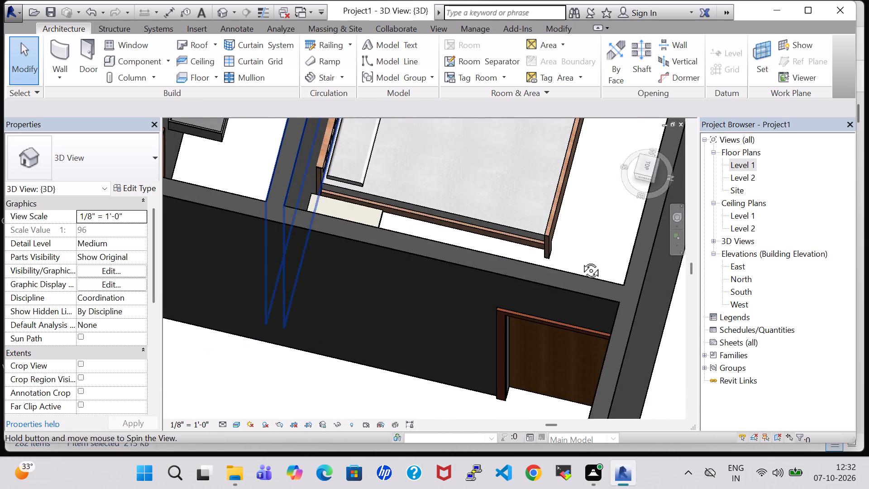
middle_click_drag(581, 260, 580, 254, "shift")
middle_click_drag(328, 152, 537, 317)
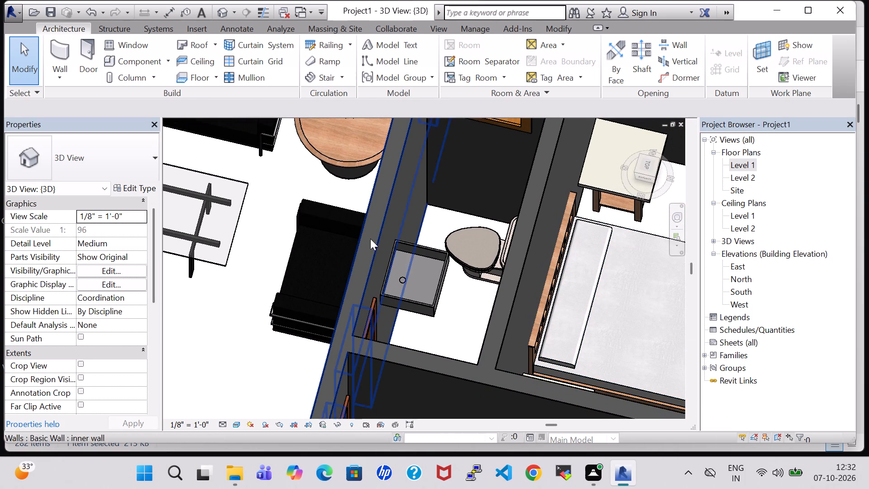
Nudge the bathroom toilet two increments toward the wall with the small window.
left_click(495, 243)
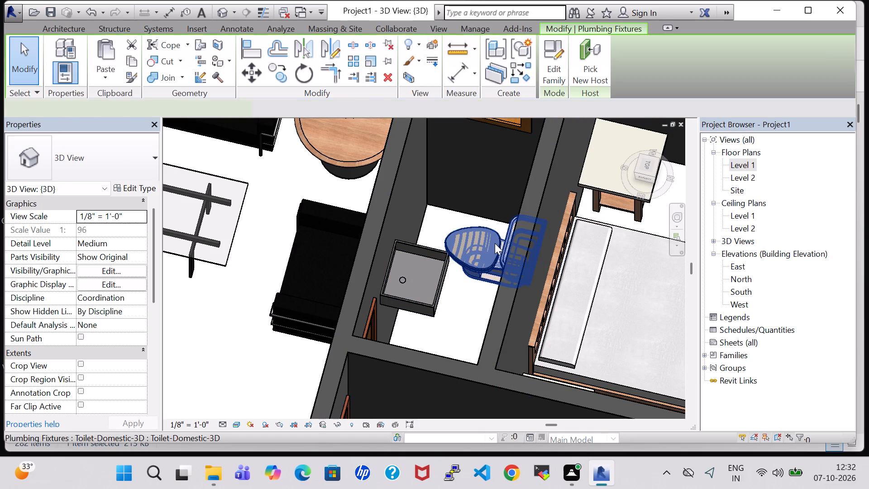
key("Up")
key("Up")
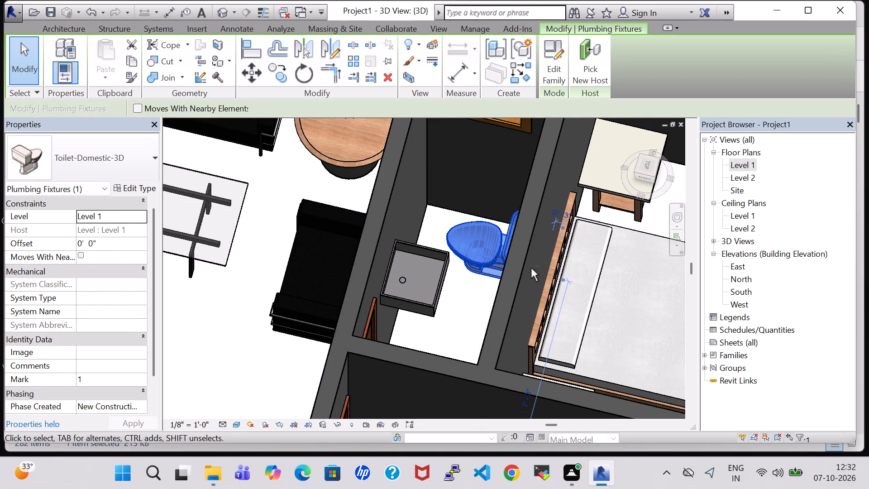
middle_click_drag(448, 307, 363, 363, "shift")
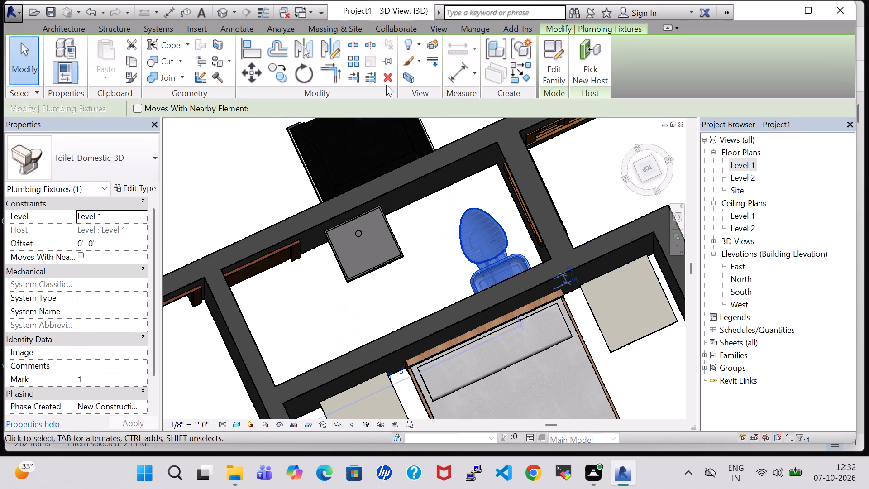
Open the Level 1 floor plan at the two small empty bathrooms between the north bedrooms.
double_click(746, 159)
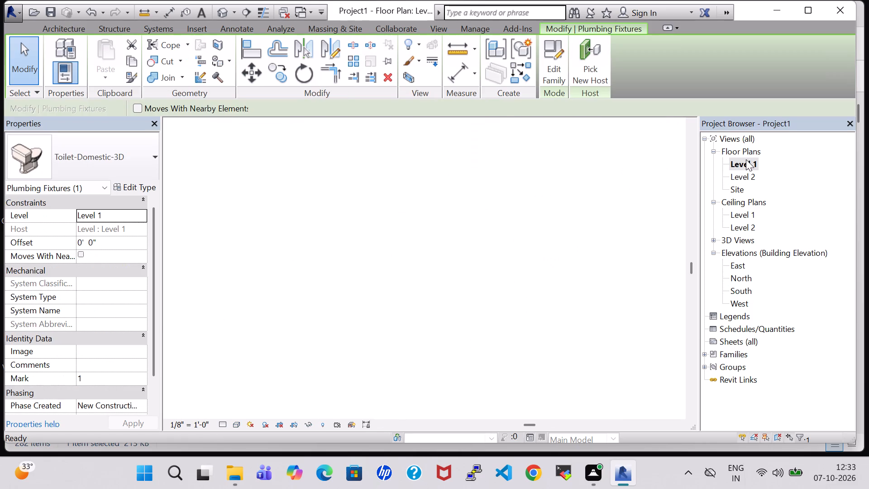
scroll(483, 206, "down", 3)
left_click(541, 209)
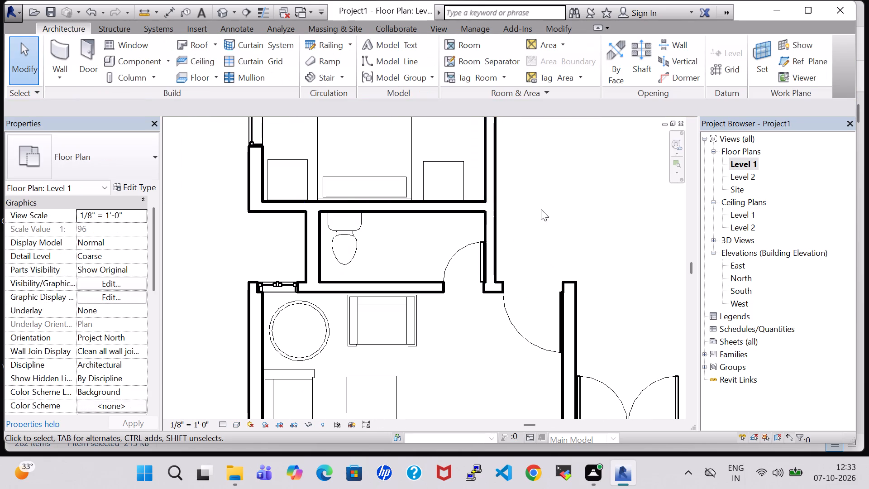
scroll(541, 209, "down", 2)
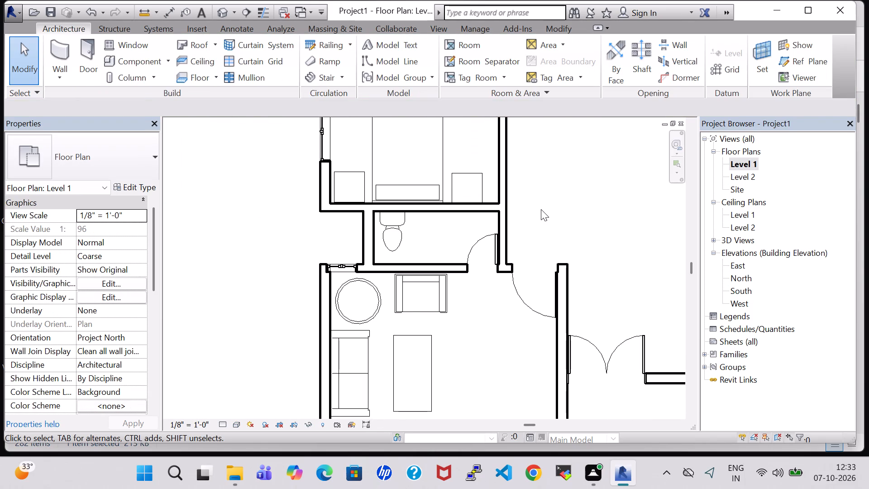
scroll(541, 209, "down", 2)
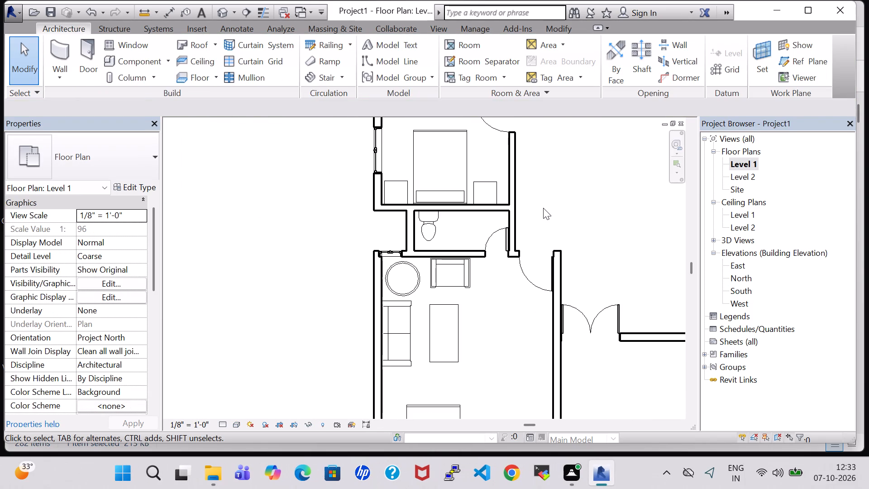
middle_click_drag(543, 208, 524, 216)
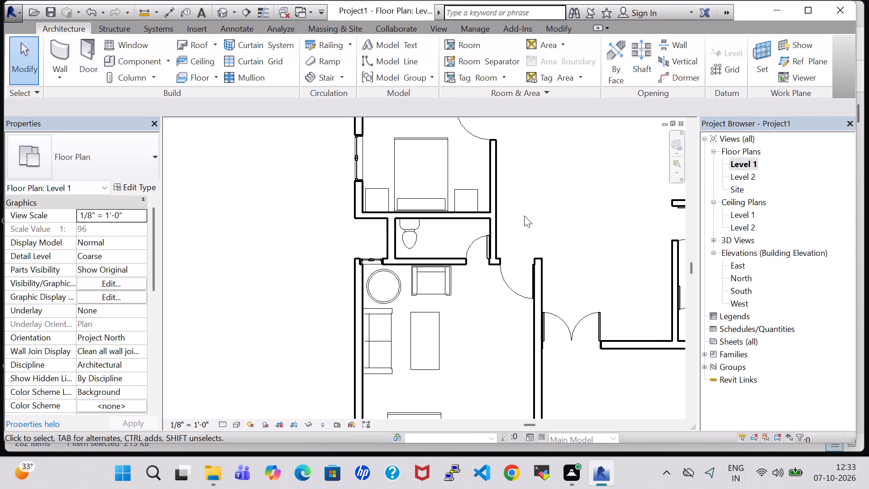
middle_click_drag(559, 180, 434, 280)
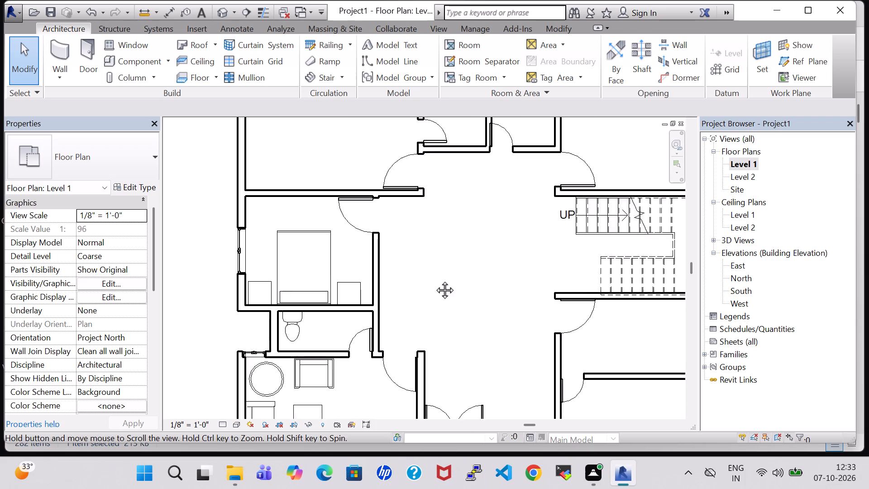
middle_click_drag(434, 280, 428, 305)
middle_click_drag(458, 239, 406, 405)
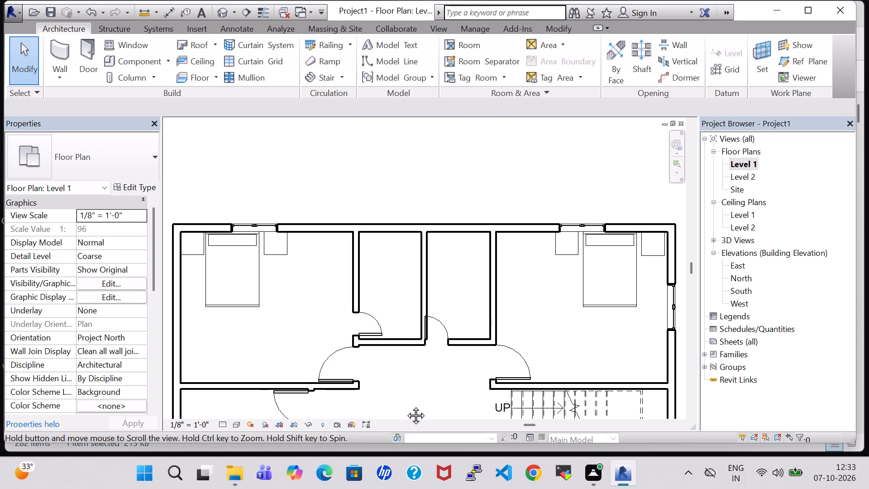
middle_click_drag(406, 405, 404, 411)
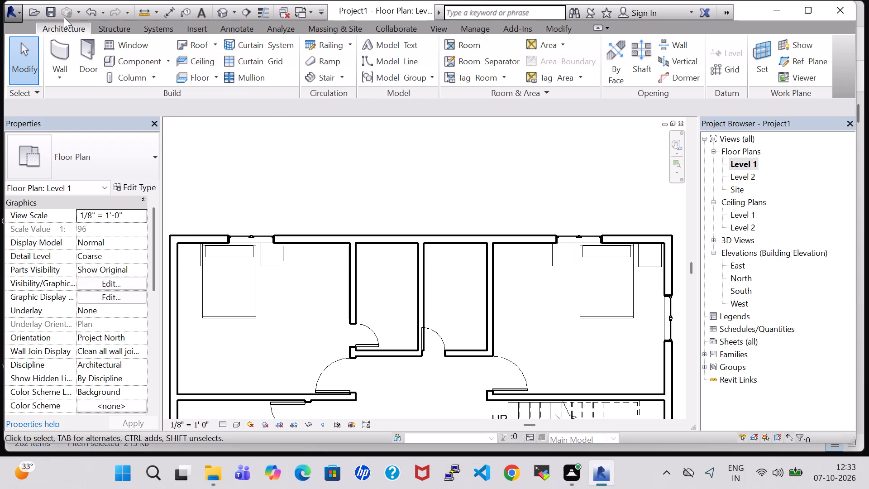
Start loading a component family and look through the MEP Fixtures, Urinals and Equipment folders of the US Imperial Plumbing library.
left_click(133, 55)
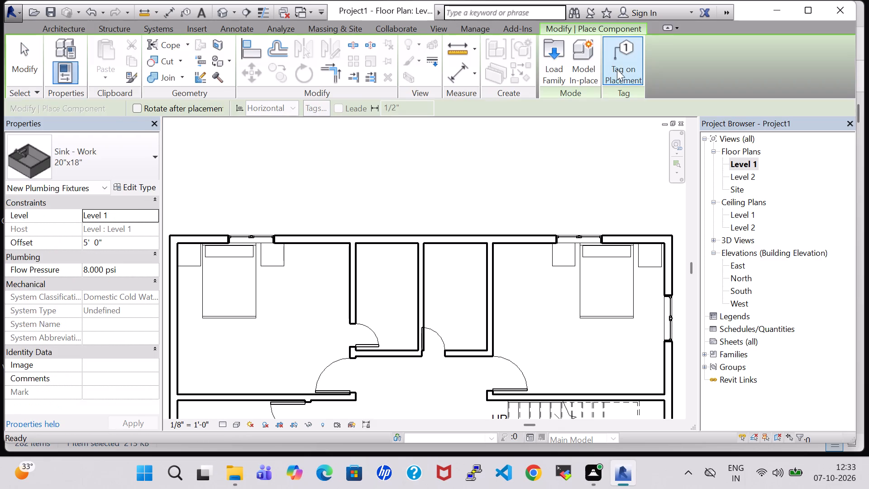
left_click(558, 68)
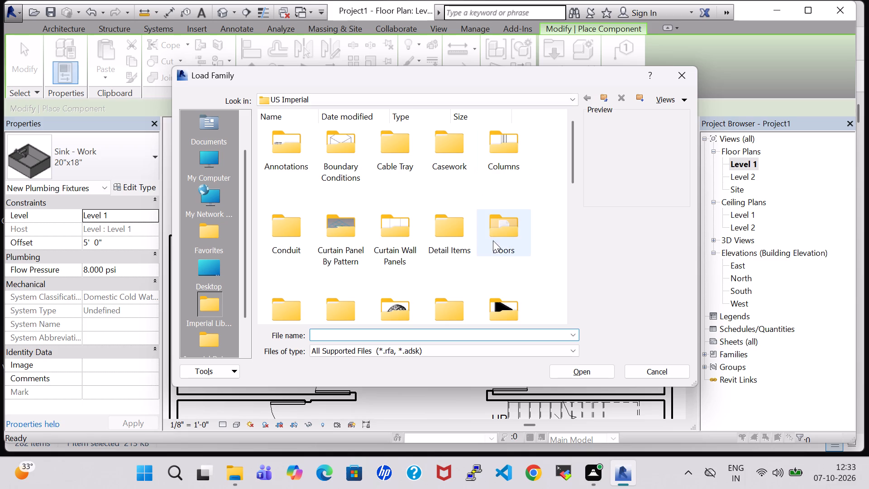
scroll(494, 251, "down", 1)
scroll(390, 264, "down", 3)
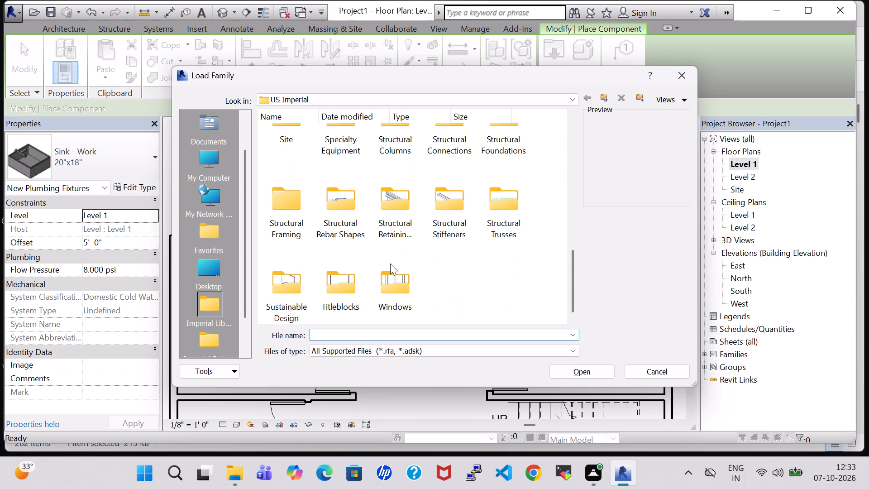
scroll(390, 264, "up", 1)
double_click(408, 151)
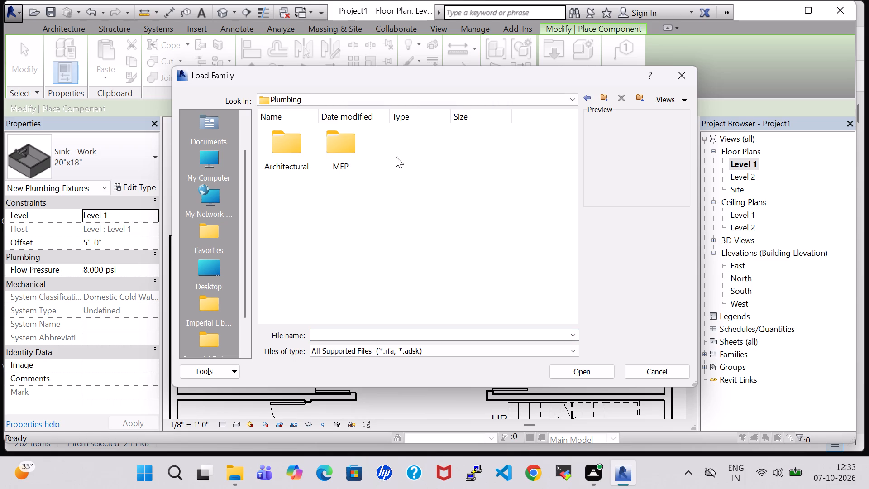
double_click(342, 149)
double_click(345, 144)
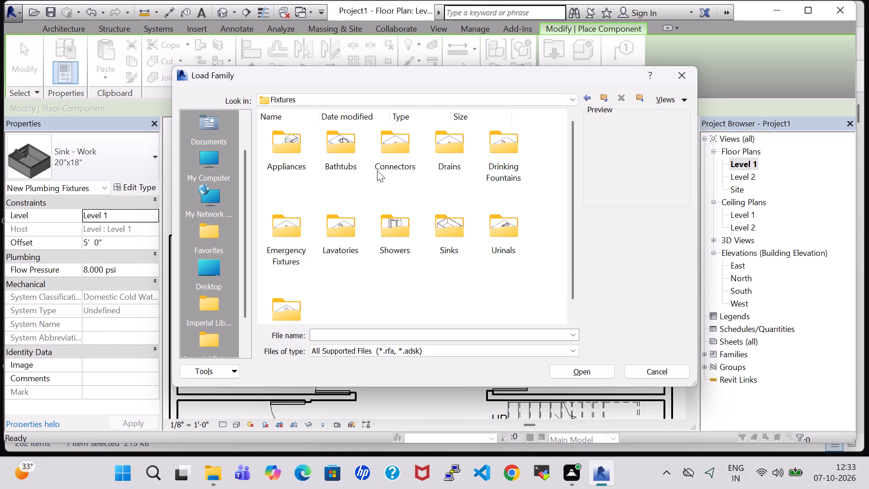
left_click(455, 239)
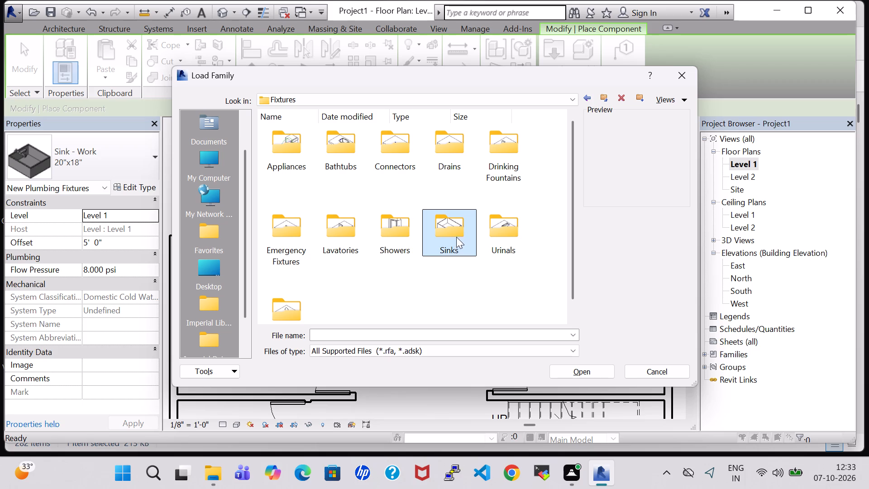
scroll(327, 274, "down", 1)
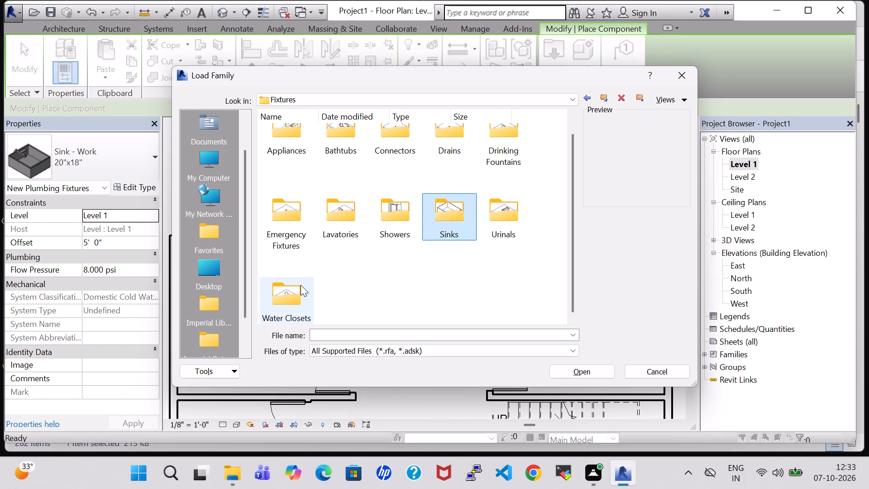
double_click(507, 210)
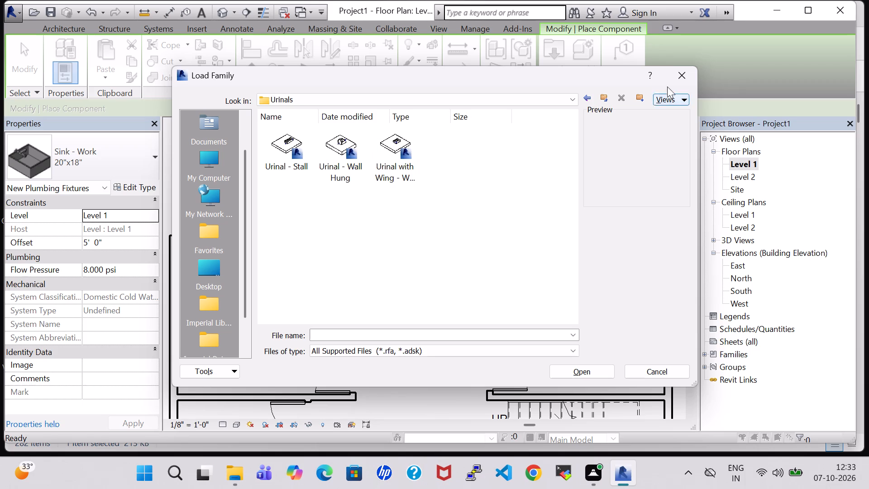
left_click(589, 97)
left_click(589, 97)
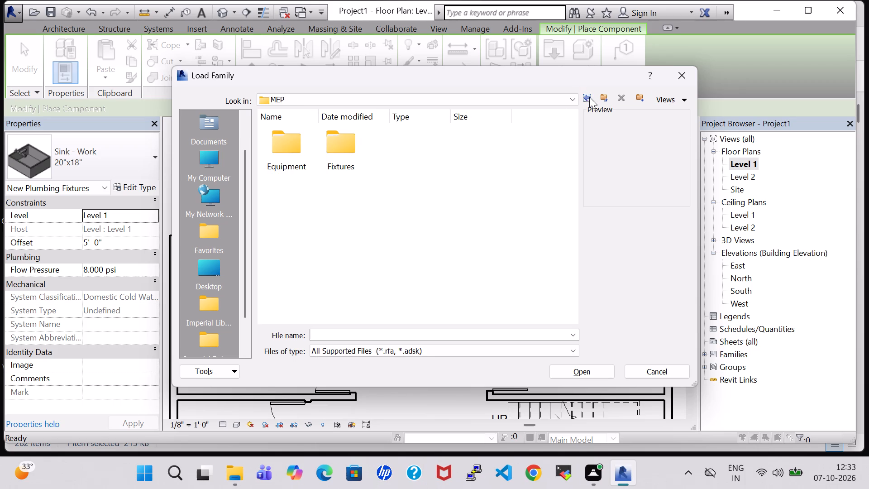
double_click(281, 147)
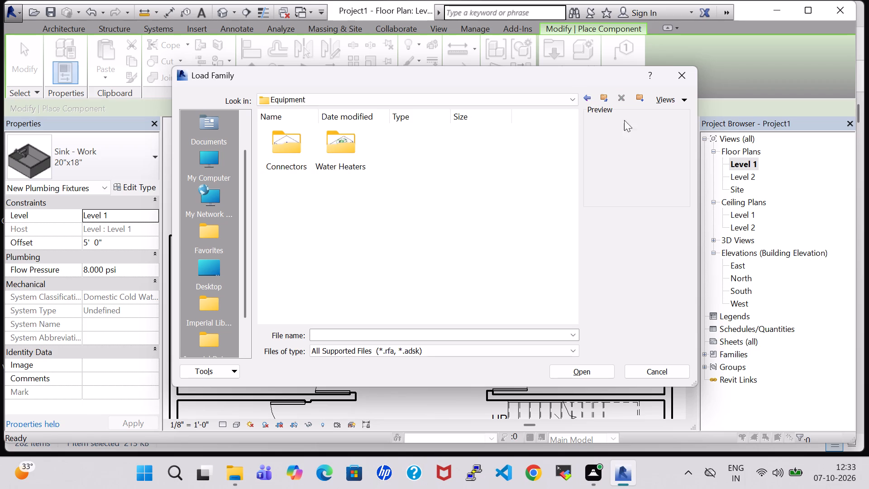
left_click(589, 99)
left_click(589, 99)
Load the Toilet-Domestic-2D family from Architectural > Fixtures > Water Closets after previewing the other toilets.
double_click(282, 151)
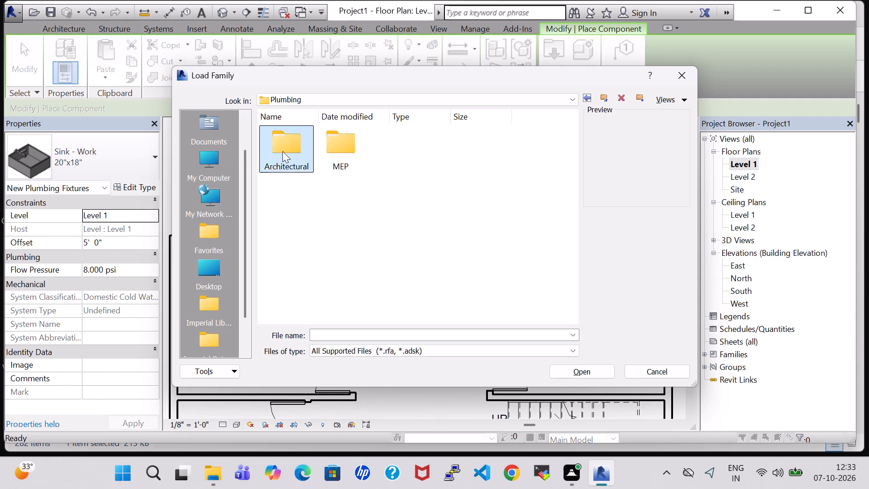
double_click(370, 142)
double_click(360, 146)
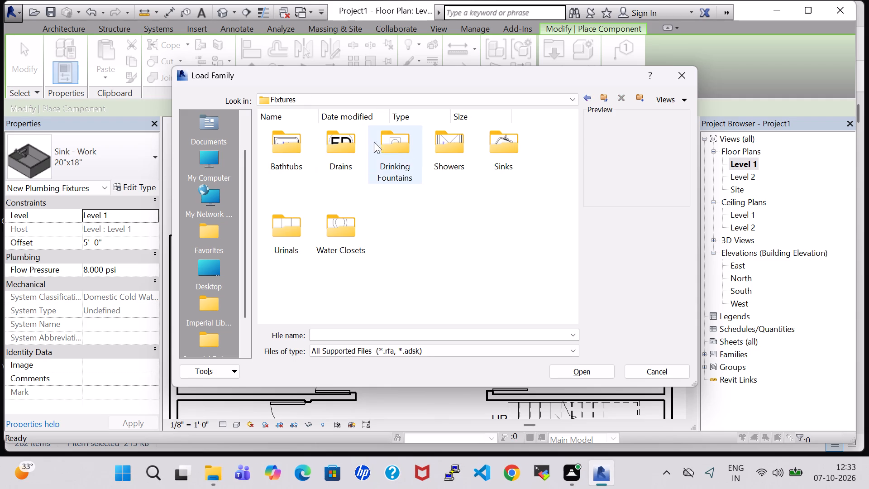
double_click(334, 230)
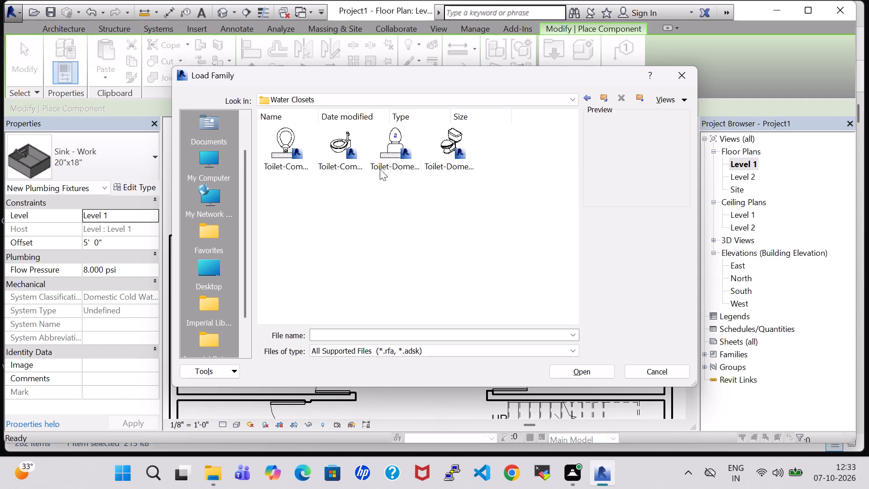
left_click(339, 140)
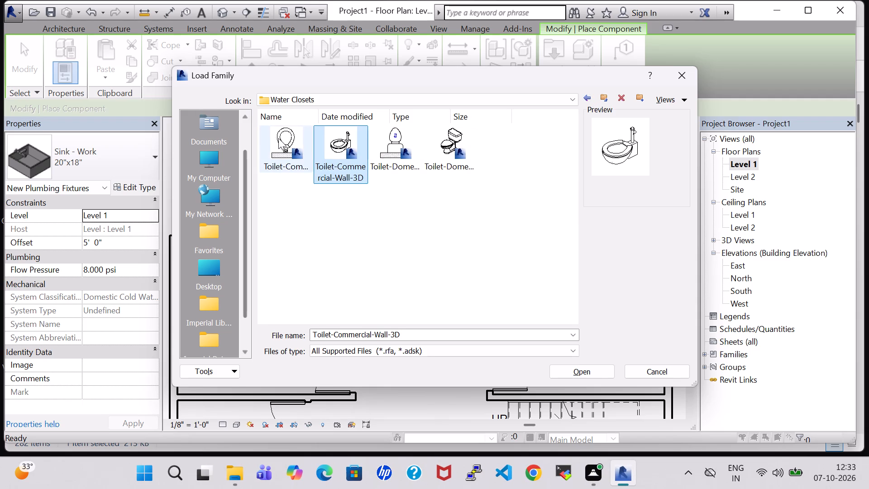
left_click(278, 138)
left_click(394, 152)
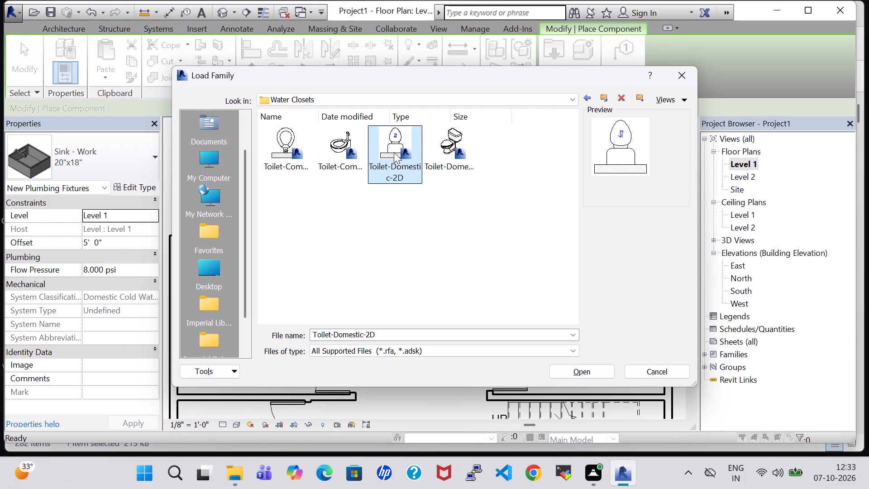
left_click(598, 371)
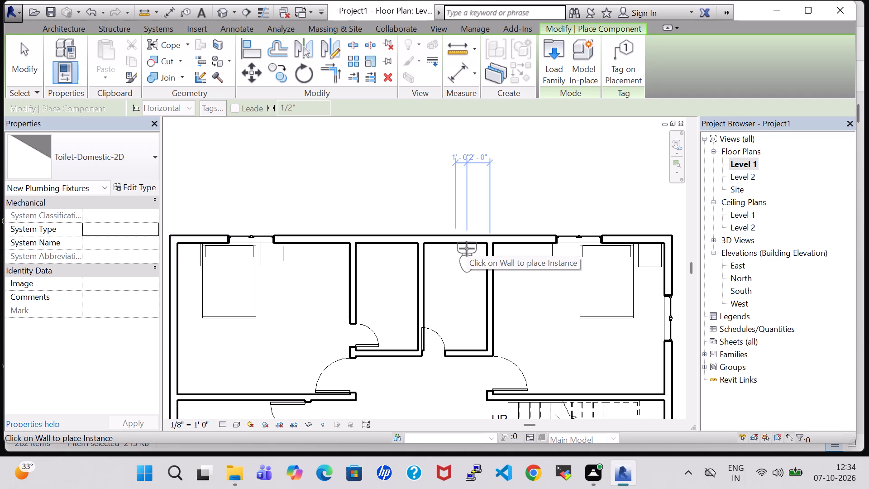
Place Toilet-Domestic-2D on both small bathrooms' north walls, about 2' 0" from the eastern room's east wall and 2' 8 1/2" from the western room's west wall.
left_click(467, 249)
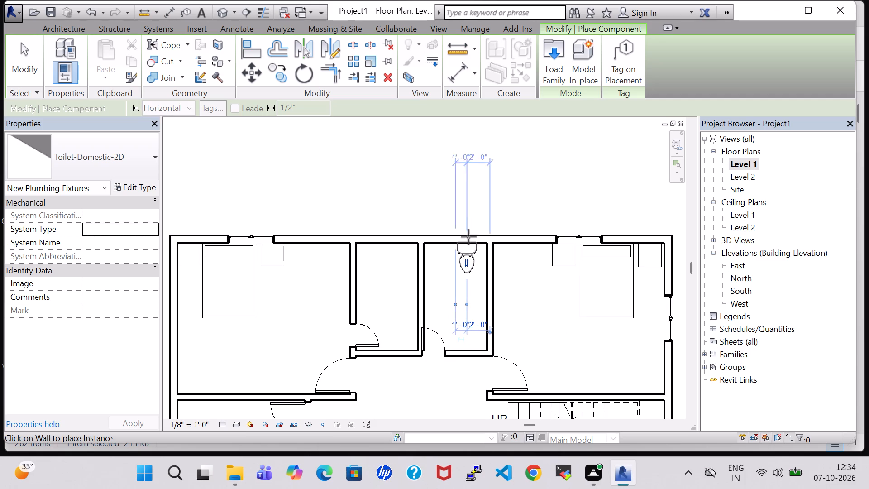
left_click(384, 244)
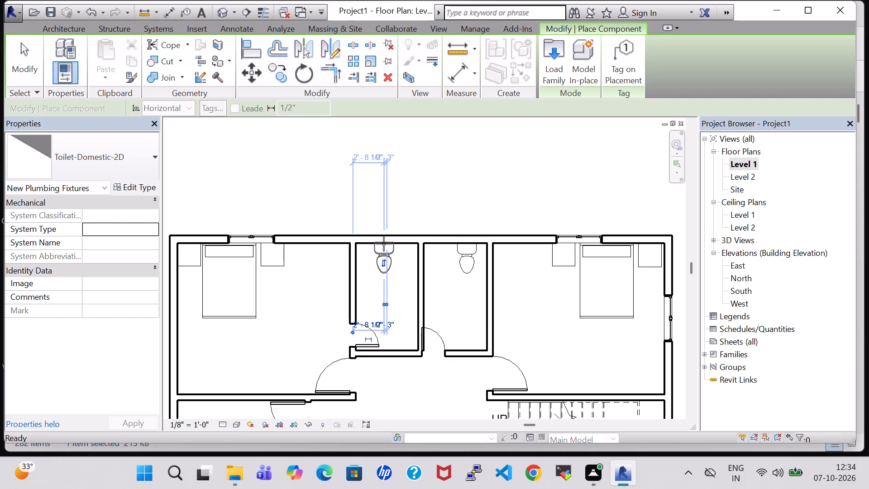
key("Escape")
key("Escape")
Select the eastern bathroom's toilet and examine both small north bathrooms in the 3D view to check how the fixtures appear.
left_click(475, 249)
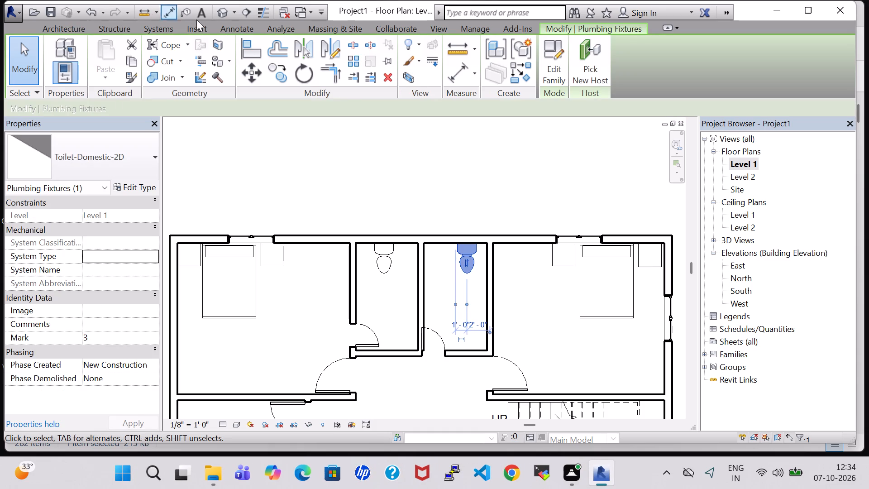
left_click(226, 16)
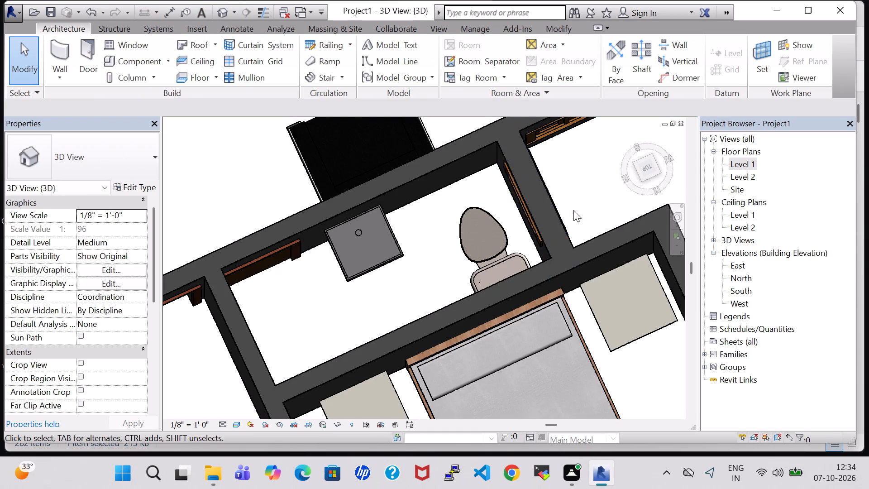
scroll(572, 199, "down", 6)
middle_click_drag(568, 198, 537, 272)
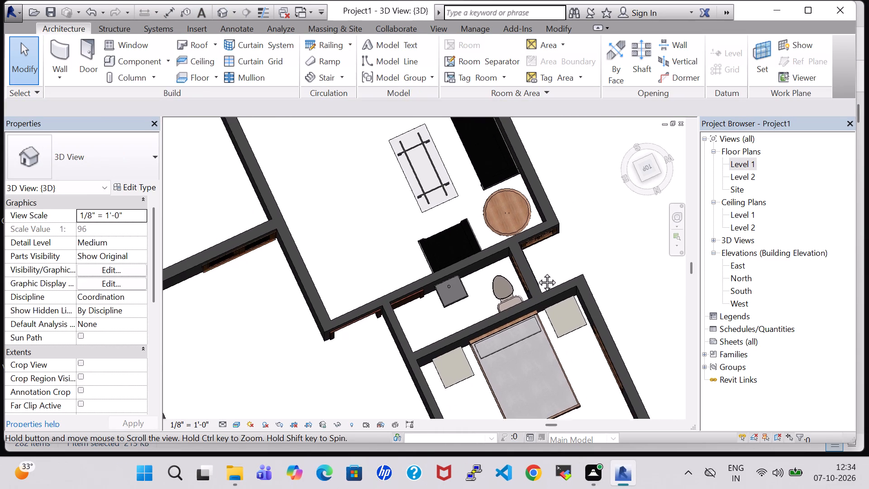
middle_click_drag(537, 272, 481, 0)
middle_click_drag(458, 302, 496, 109)
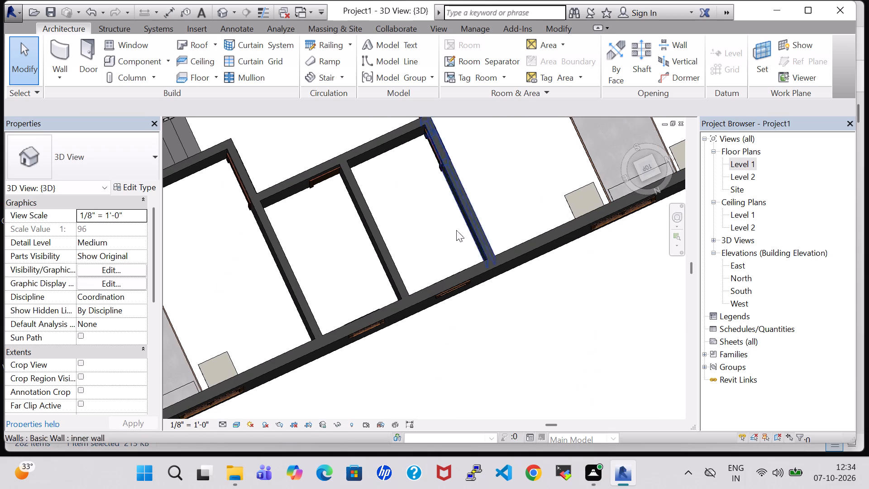
scroll(444, 384, "up", 1, "shift")
middle_click_drag(444, 384, 510, 361, "shift")
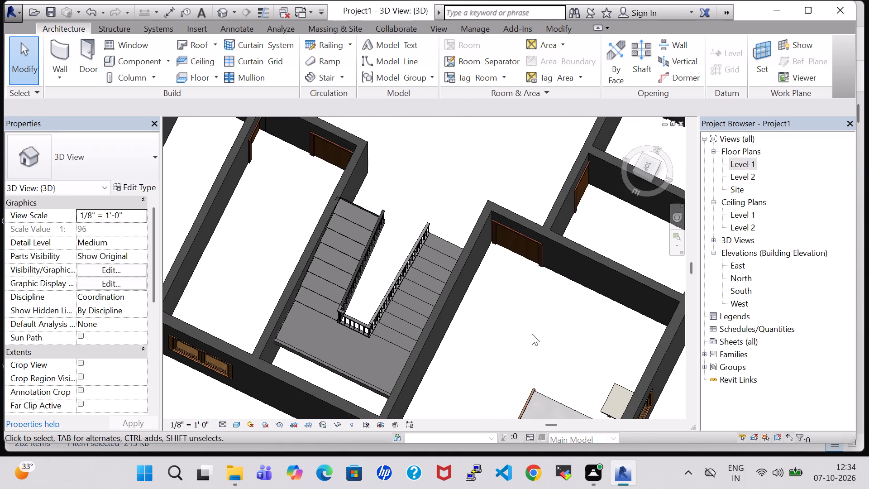
middle_click_drag(532, 334, 406, 313)
middle_click_drag(406, 313, 467, 285, "shift")
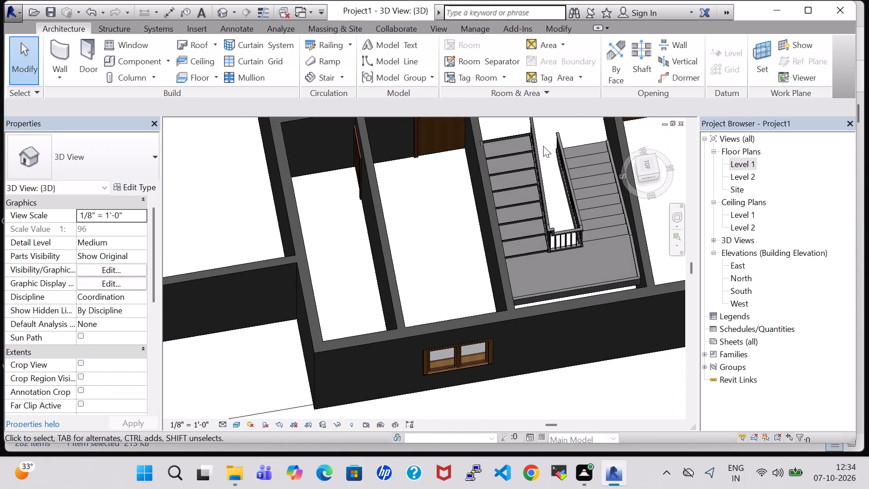
middle_click_drag(439, 225, 259, 381)
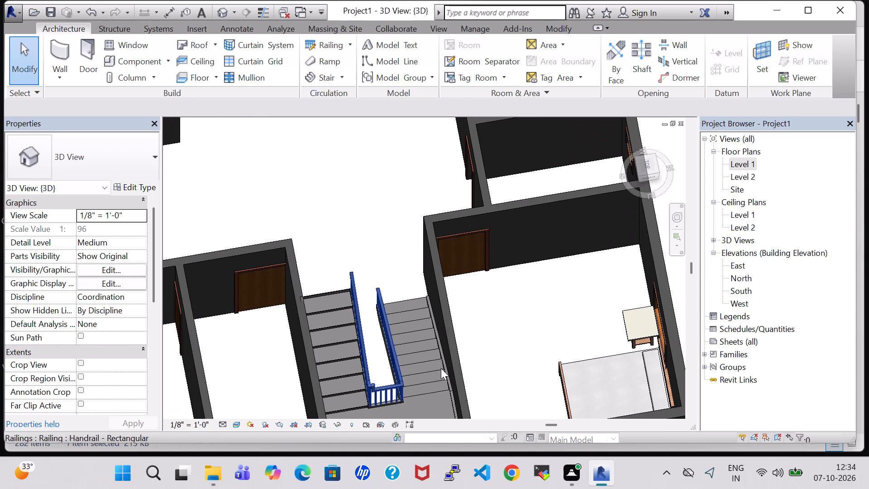
middle_click_drag(547, 314, 601, 309, "shift")
middle_click_drag(358, 139, 274, 365)
middle_click_drag(397, 287, 435, 283, "shift")
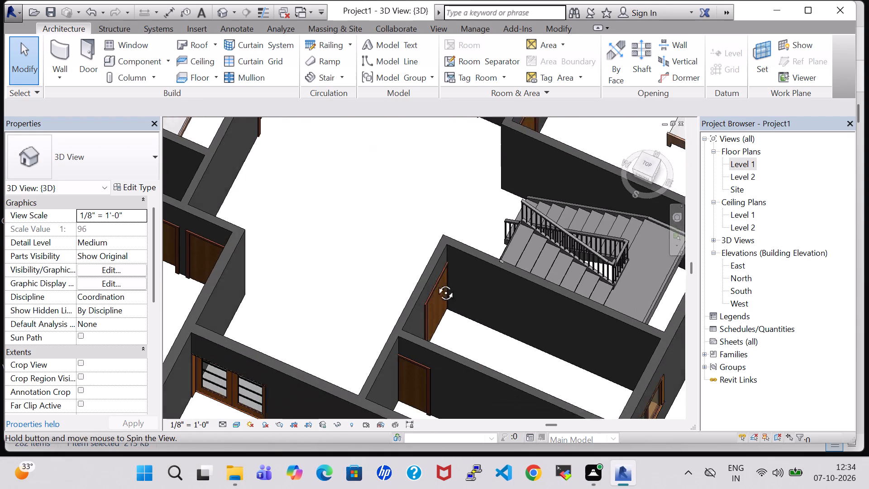
middle_click_drag(435, 283, 437, 283, "shift")
middle_click_drag(424, 157, 535, 318)
middle_click_drag(548, 318, 570, 224, "shift")
middle_click_drag(488, 180, 484, 329)
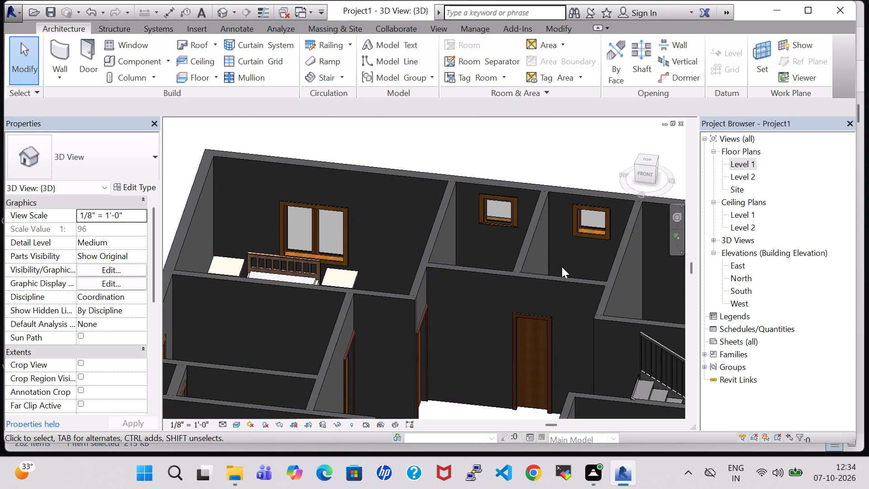
Return to the Level 1 floor plan and delete the Toilet-Domestic-2D fixtures from both small north bathrooms.
middle_click_drag(545, 254, 534, 323, "shift")
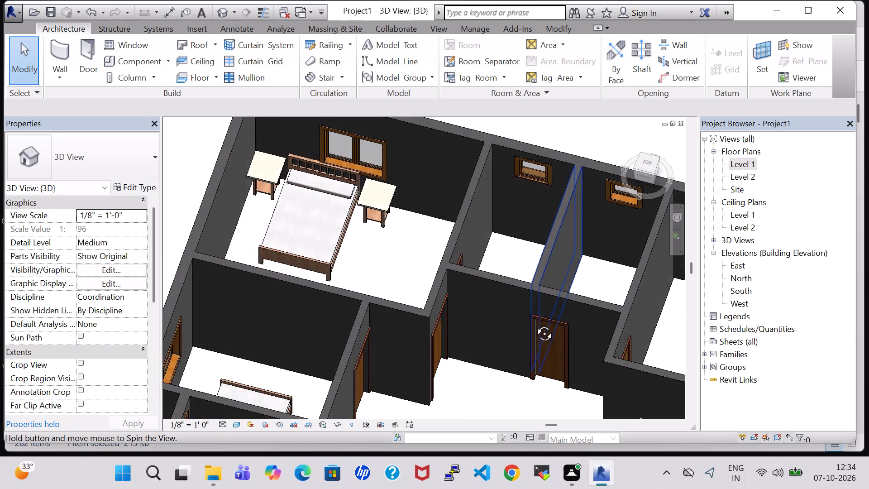
middle_click_drag(534, 323, 492, 377, "shift")
middle_click_drag(600, 376, 411, 182)
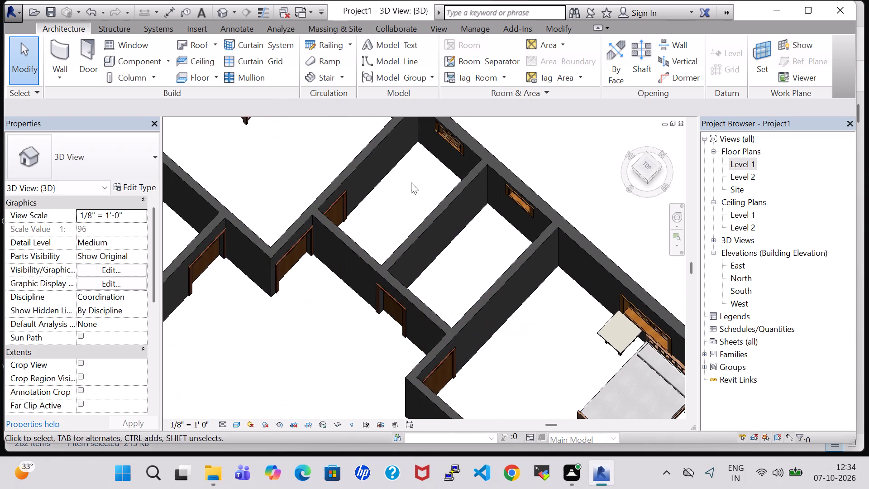
middle_click_drag(493, 267, 515, 309, "shift")
double_click(736, 169)
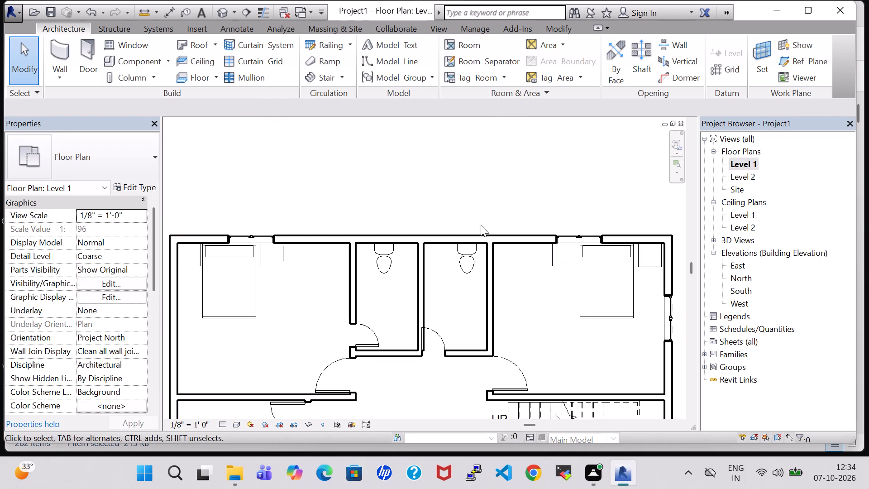
left_click(463, 254)
left_click(374, 262)
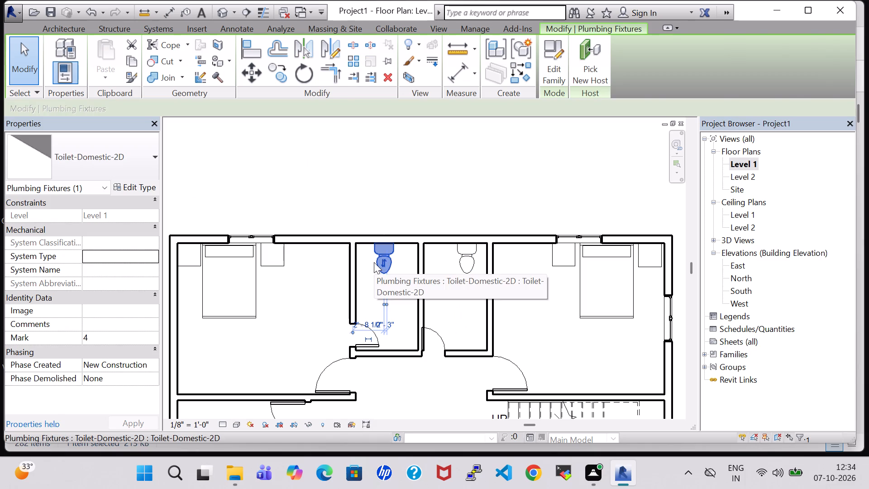
key("Delete")
left_click(466, 269)
key("Delete")
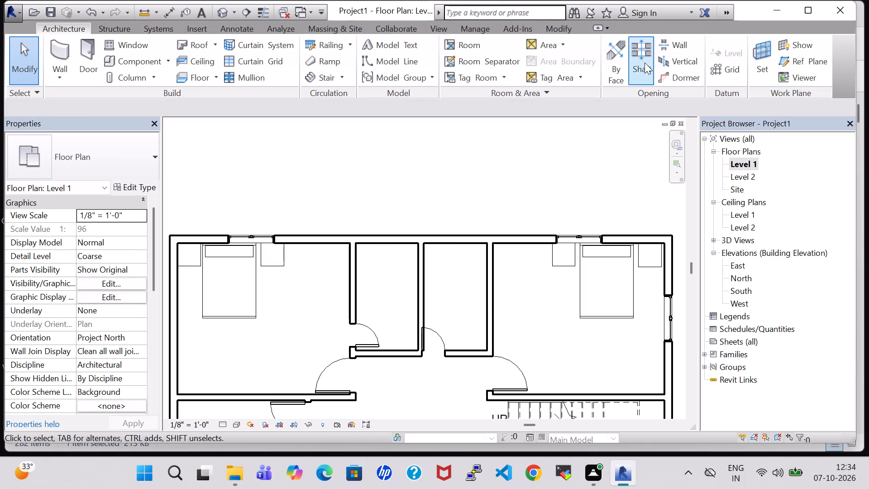
Load the Water Closet - Flush Tank family from Plumbing > MEP > Fixtures > Water Closets in the US Imperial library.
left_click(141, 66)
left_click(544, 57)
scroll(490, 273, "down", 2)
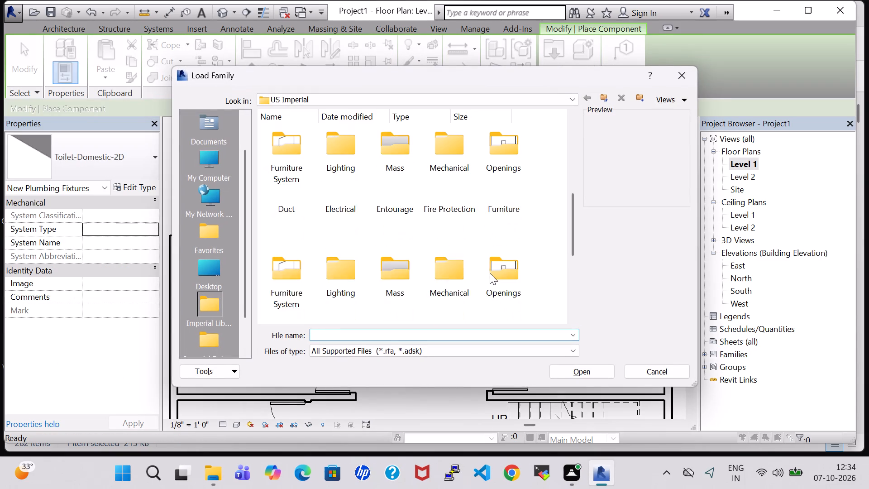
left_click(357, 235)
double_click(381, 230)
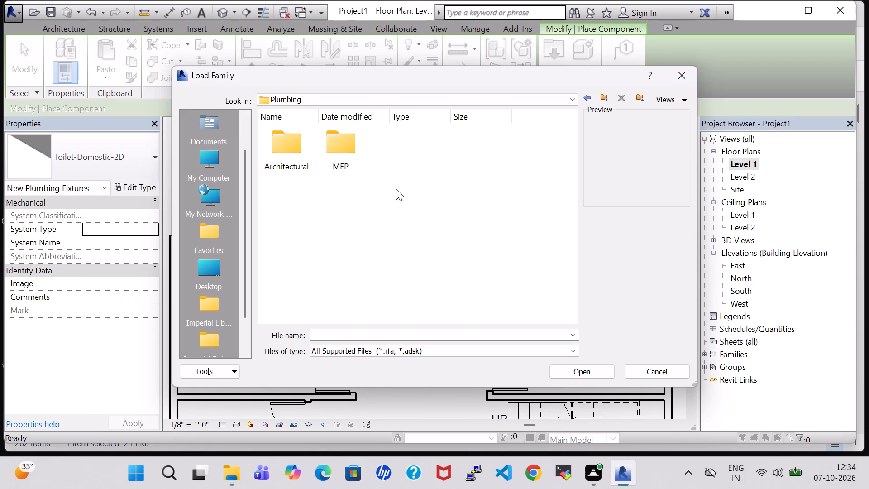
double_click(353, 154)
left_click(348, 156)
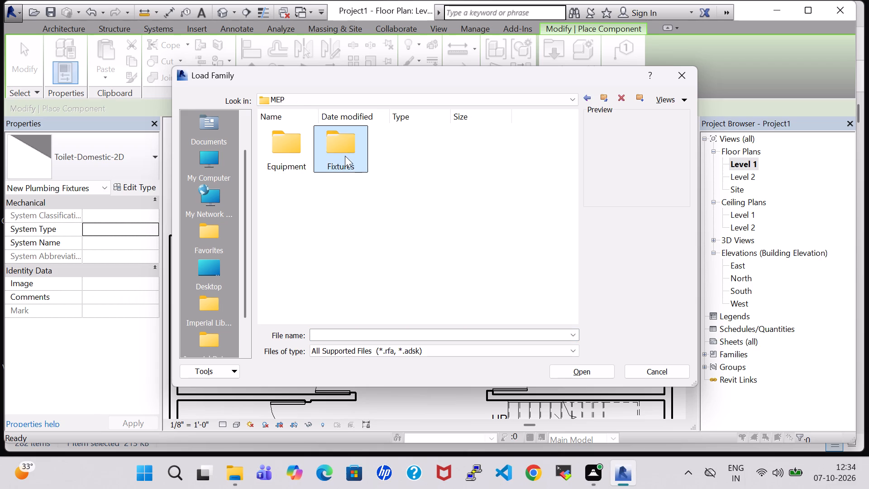
double_click(334, 158)
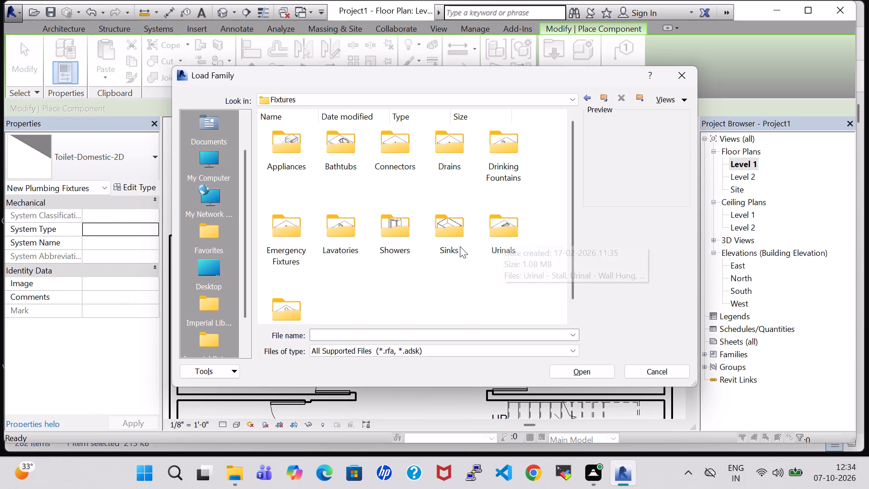
scroll(460, 246, "down", 1)
double_click(301, 292)
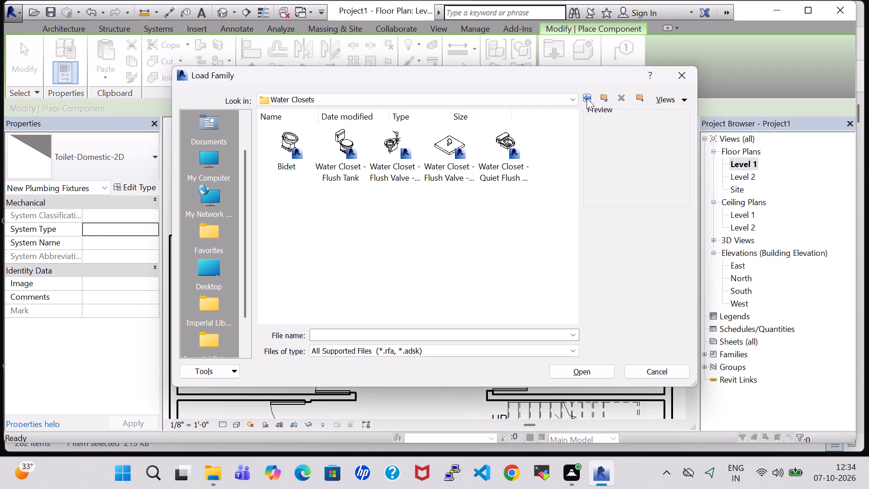
left_click(336, 152)
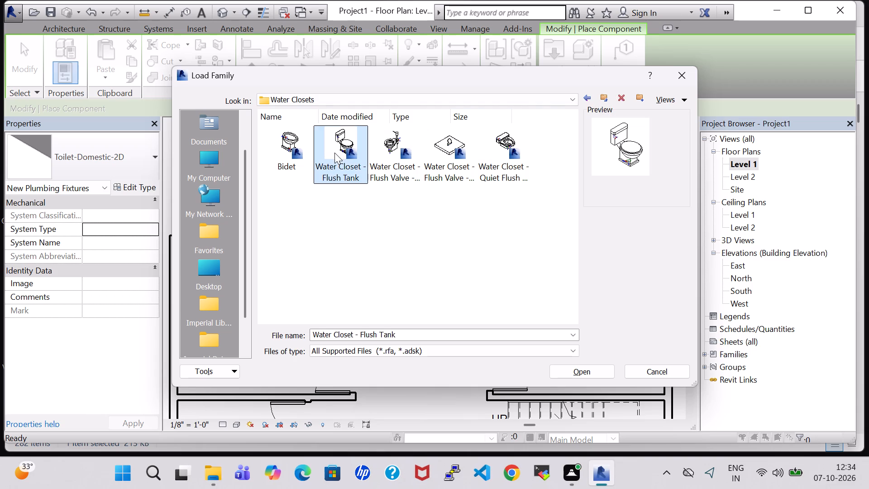
left_click(573, 376)
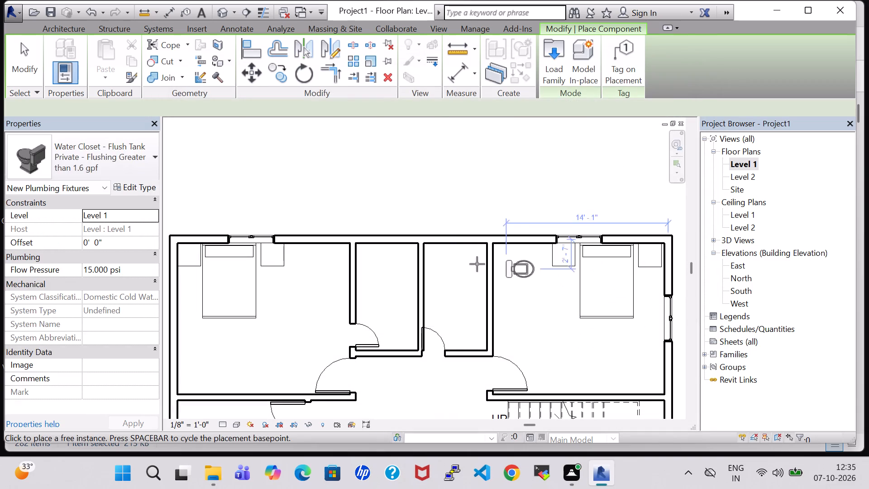
Place flush-tank water closets against both small bathrooms' north walls, about 2' 0" from the eastern room's east wall and 2' 11 1/2" from the western room's.
key("space")
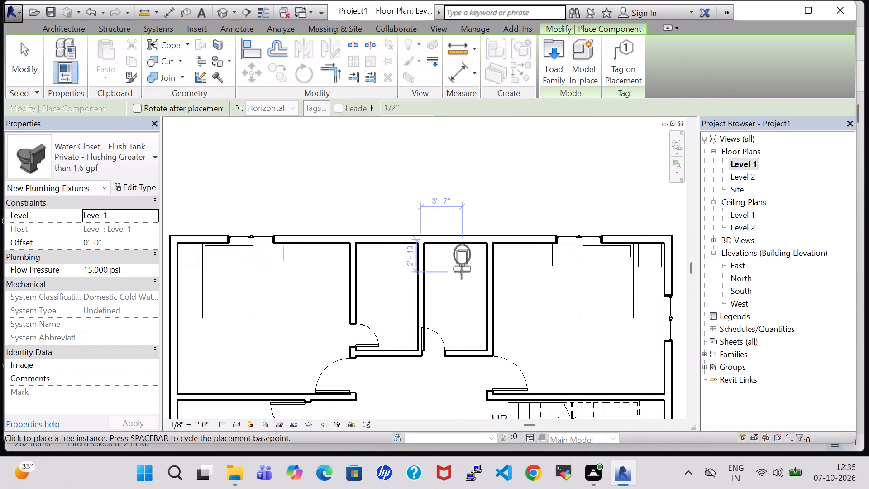
key("space")
key("space")
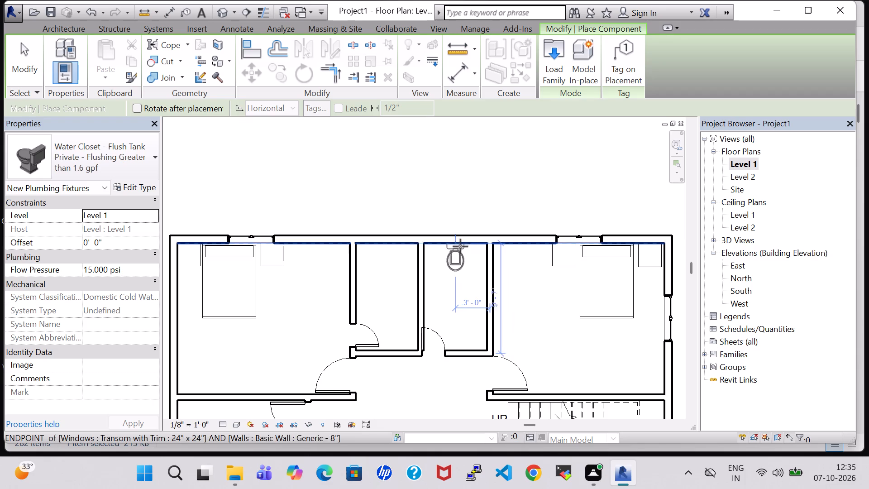
left_click(466, 249)
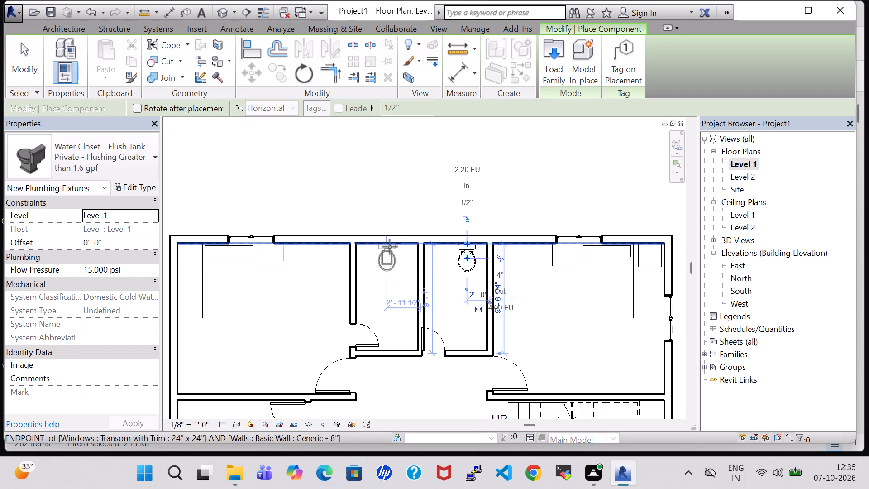
left_click(390, 247)
key("Escape")
key("Escape")
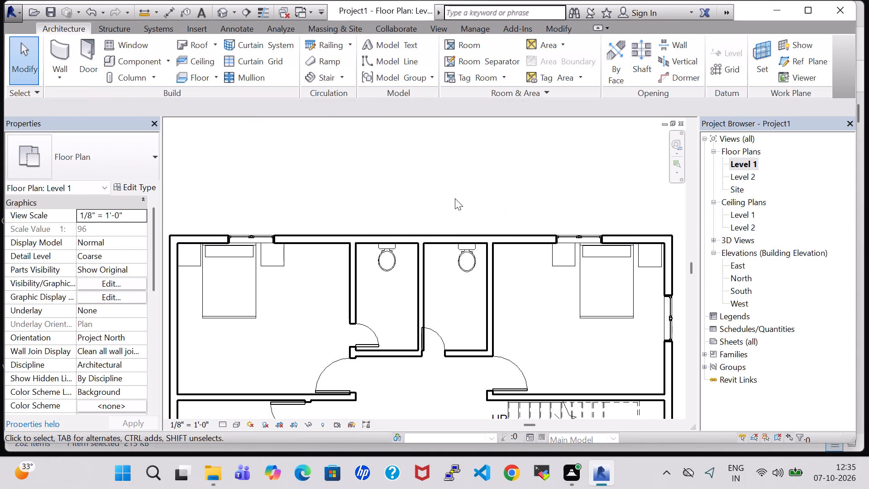
Examine the new water closets in the two small north bathrooms in the 3D view.
left_click(221, 13)
middle_click_drag(566, 287, 578, 217, "shift")
middle_click_drag(525, 187, 528, 324)
middle_click_drag(529, 313, 551, 265, "shift")
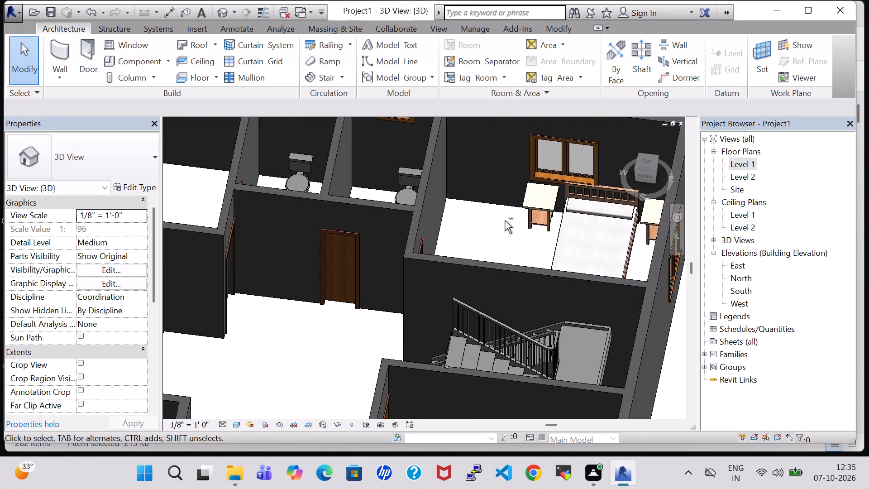
Return to the Level 1 floor plan and look over the whole layout, including the rooms around the stair.
double_click(741, 168)
scroll(457, 216, "down", 3)
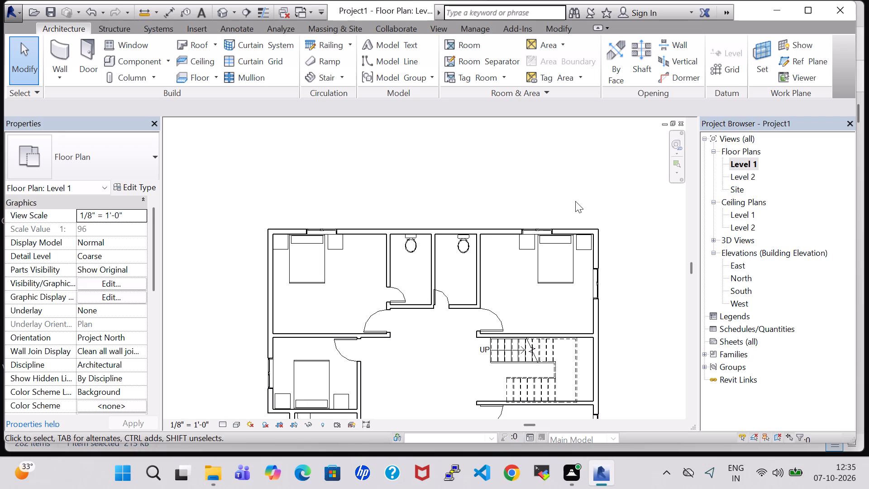
scroll(581, 203, "down", 1)
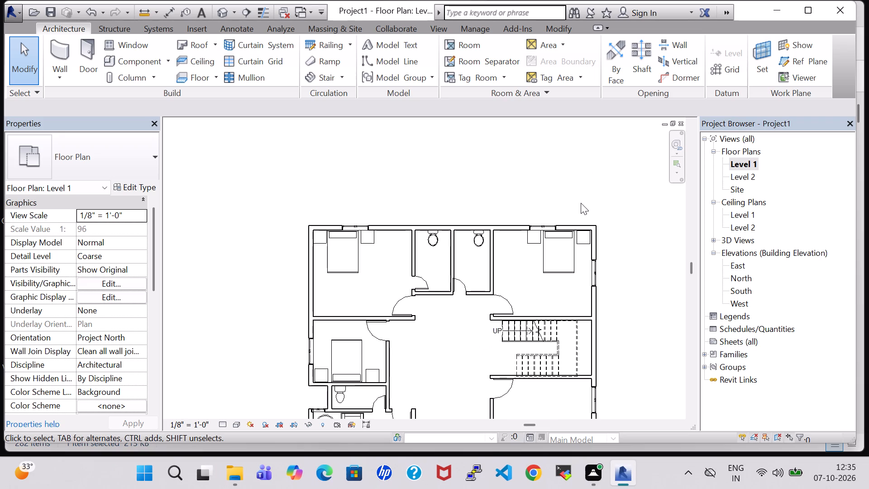
scroll(581, 203, "down", 2)
middle_click_drag(606, 324, 599, 302)
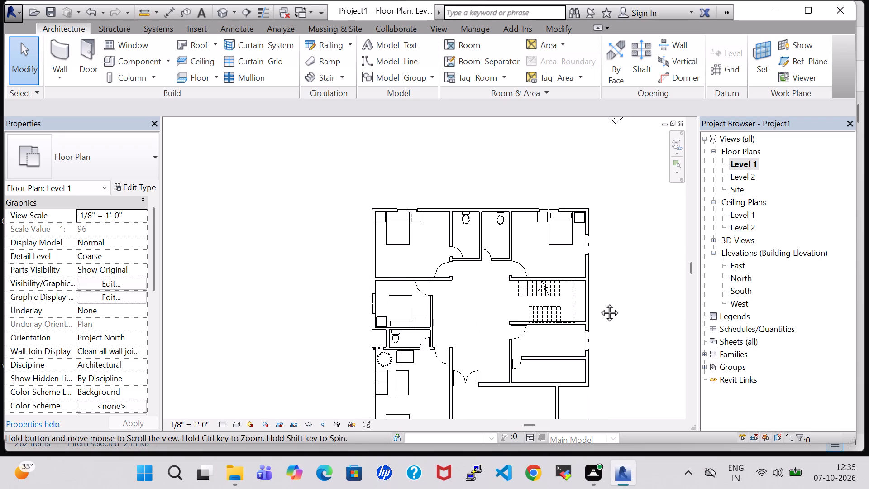
middle_click_drag(599, 302, 592, 273)
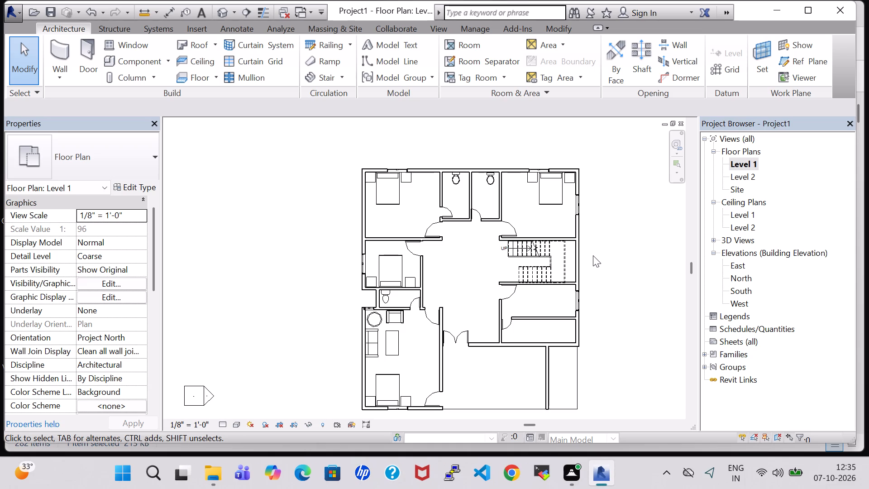
scroll(592, 278, "up", 3)
middle_click(608, 289)
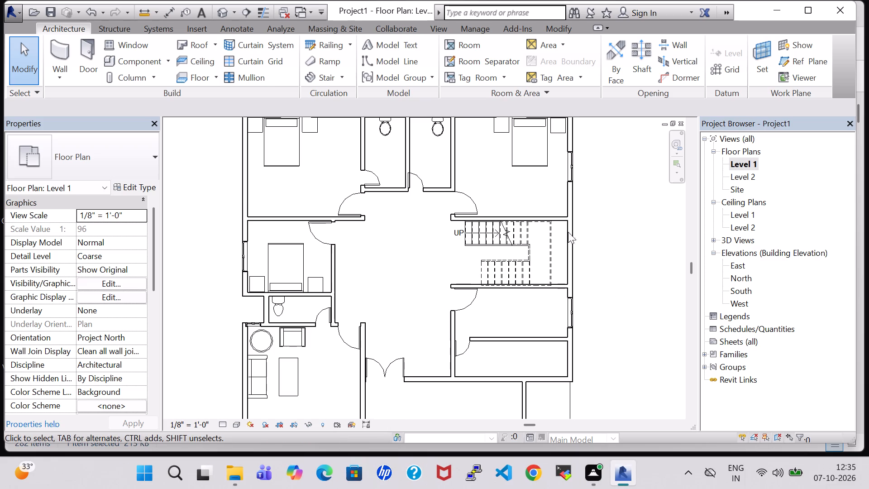
Start loading another component family and look through the US Imperial library and its Furniture folder.
left_click(135, 62)
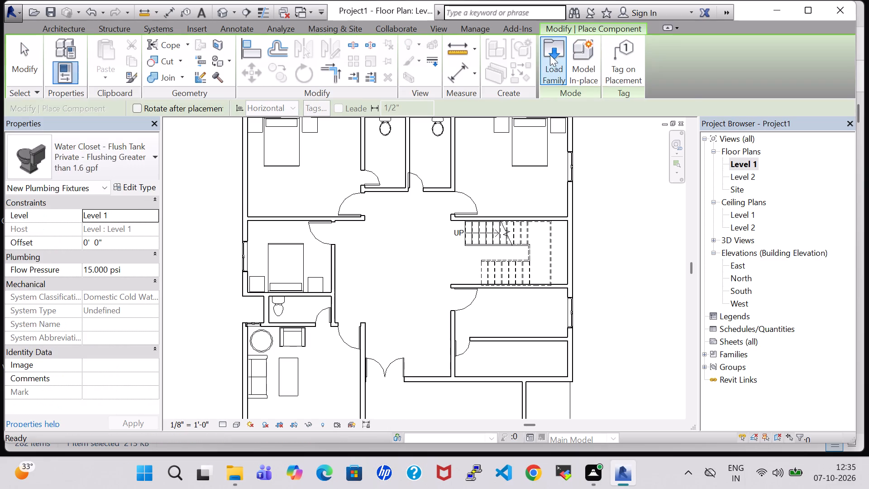
left_click(543, 58)
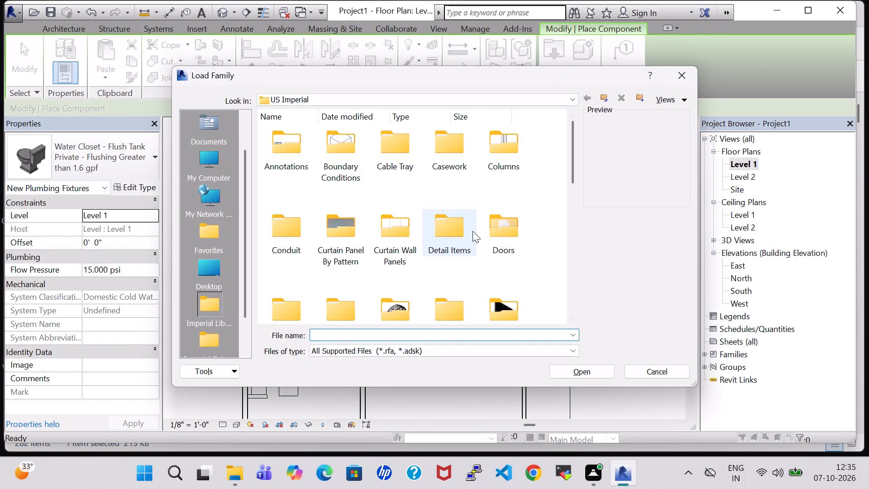
scroll(530, 244, "down", 1)
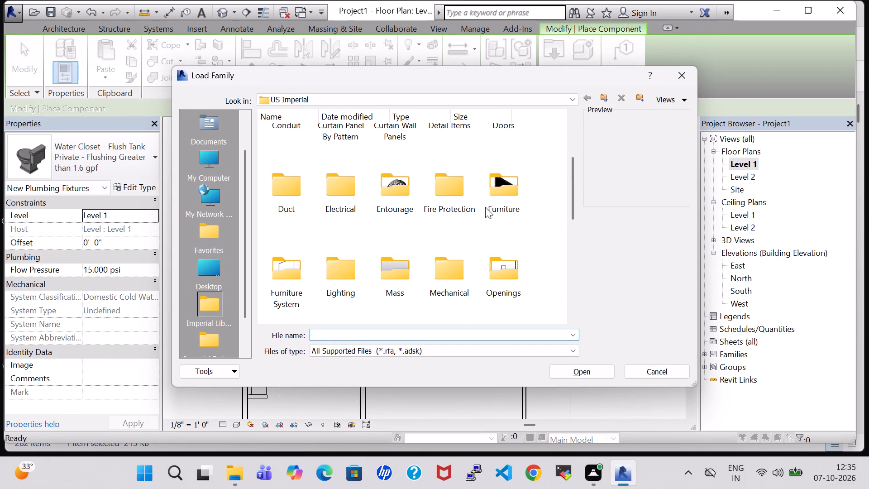
scroll(480, 194, "down", 1)
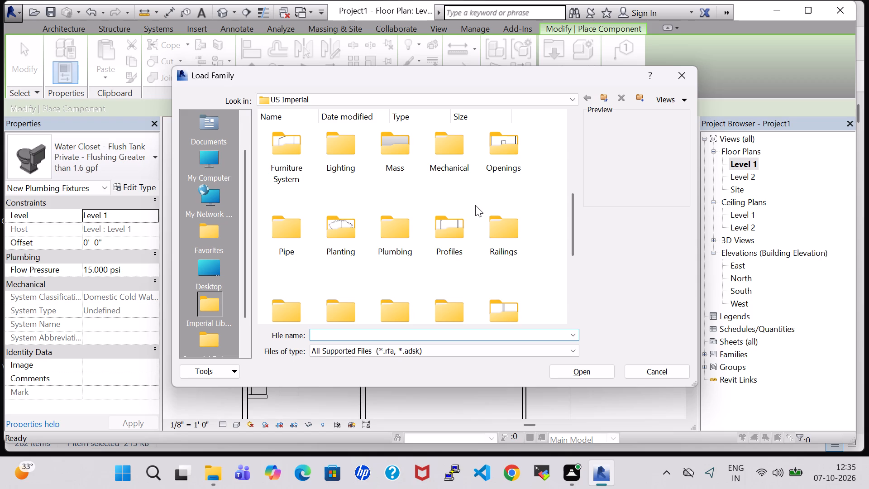
scroll(447, 197, "down", 2)
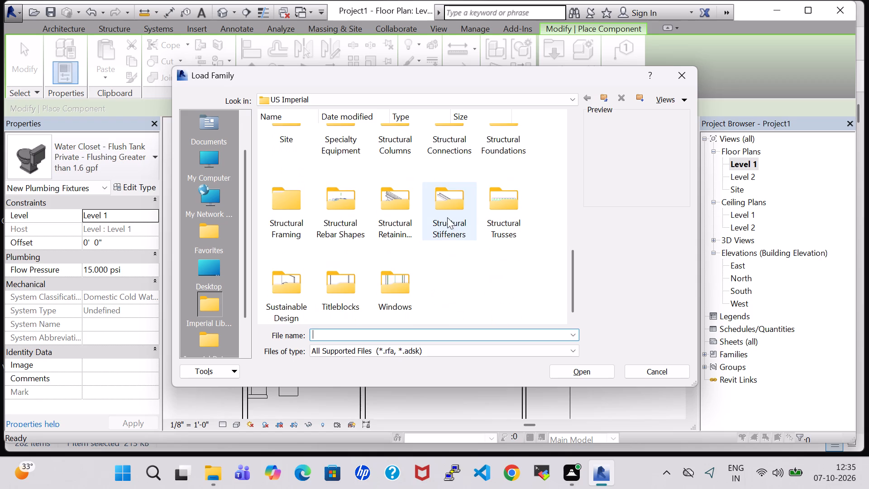
scroll(398, 283, "up", 2)
left_click(411, 226)
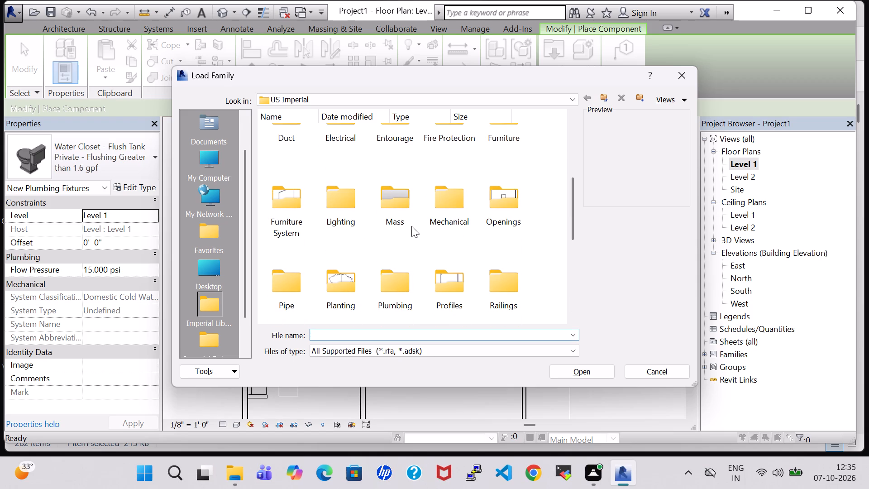
key("k")
scroll(411, 226, "up", 1)
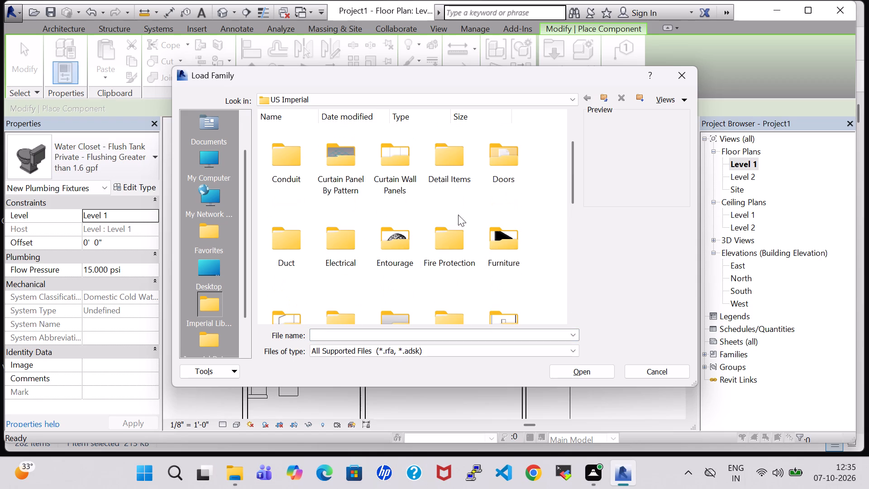
double_click(518, 245)
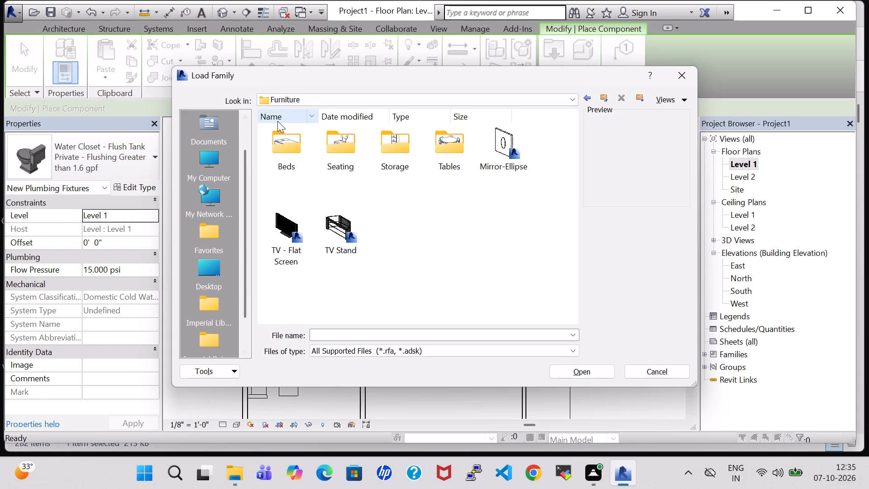
left_click(586, 98)
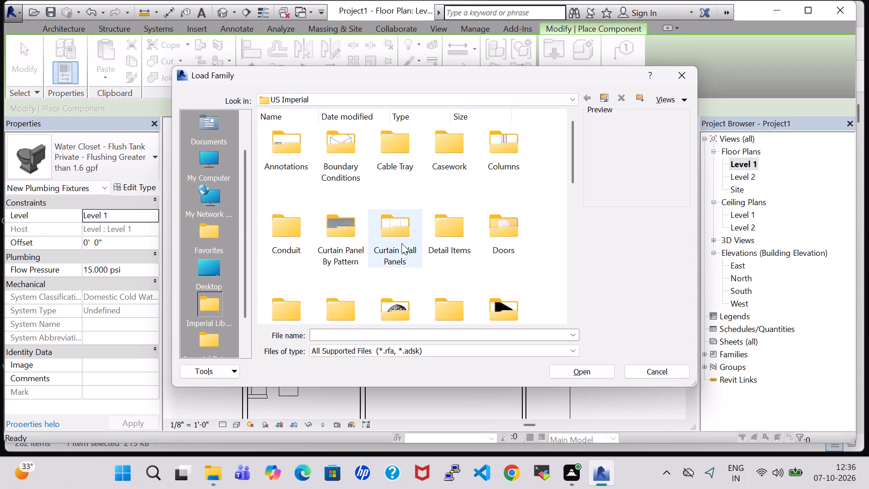
Load the Kitchenette - Medium family from the Domestic folder of the US Imperial library's Specialty Equipment.
scroll(384, 243, "up", 3)
scroll(376, 243, "down", 1)
double_click(304, 271)
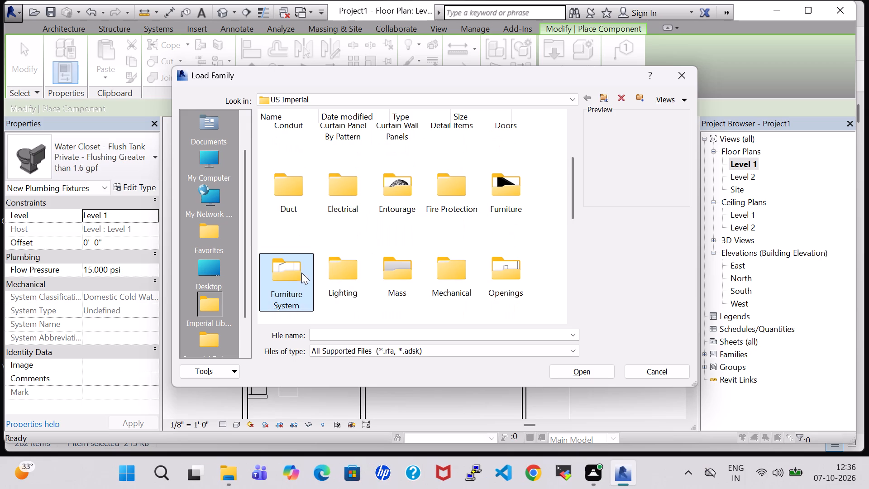
left_click(415, 231)
scroll(406, 231, "down", 1)
scroll(363, 251, "down", 1)
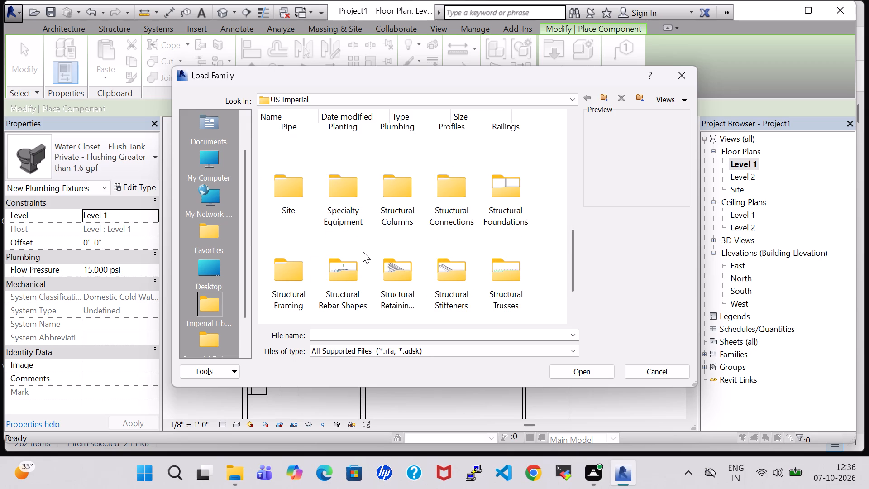
double_click(334, 211)
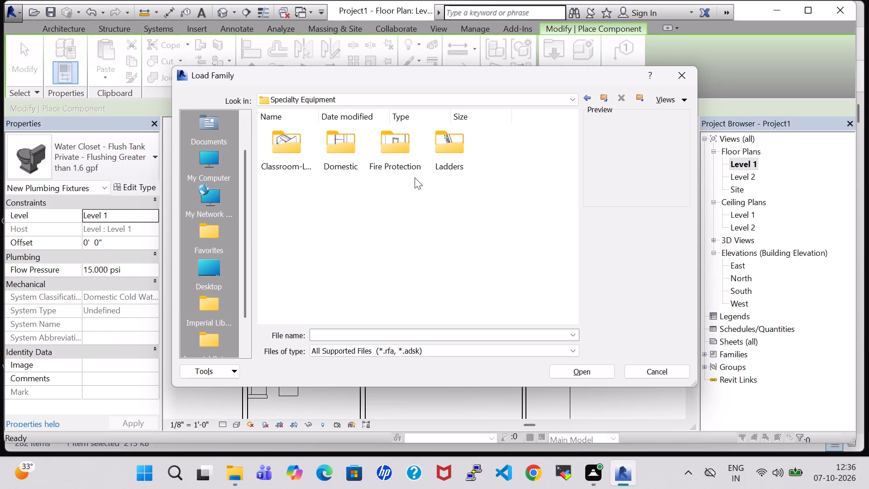
double_click(282, 146)
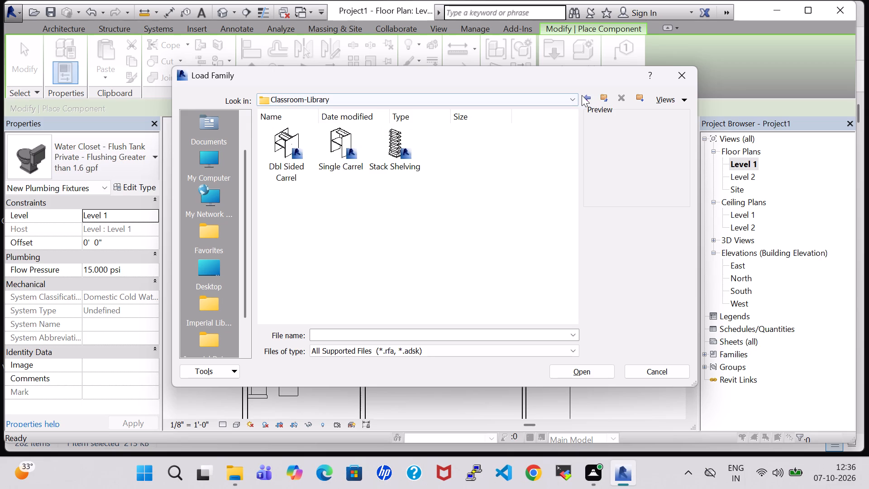
left_click(583, 95)
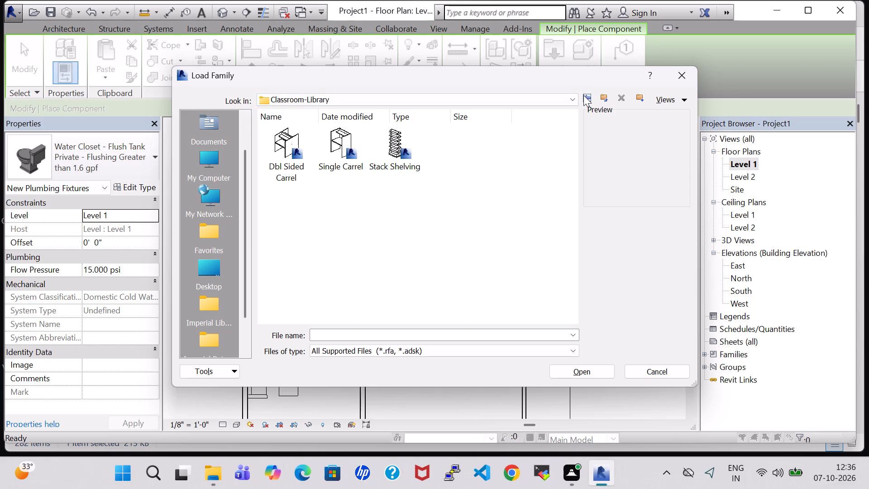
double_click(322, 152)
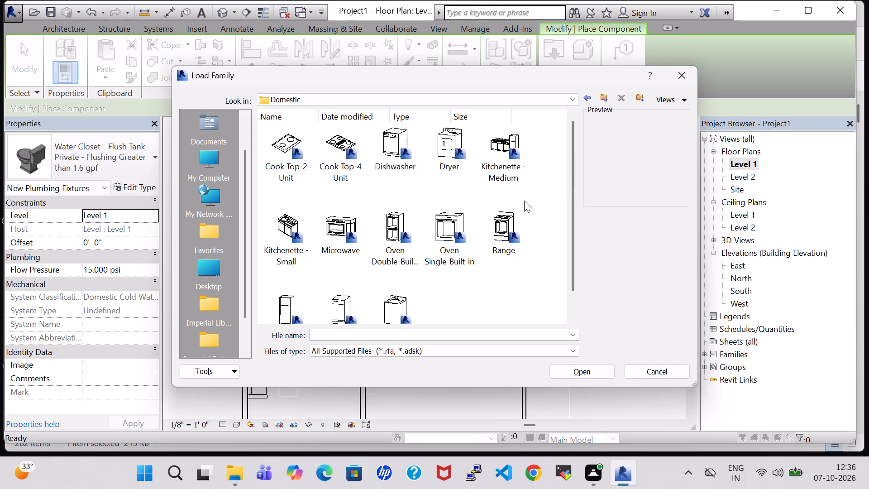
scroll(524, 201, "down", 1)
left_click(508, 154)
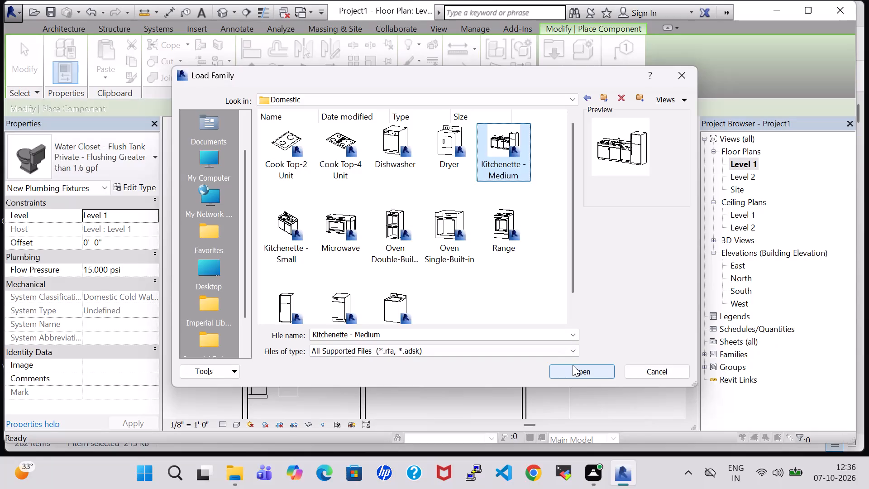
left_click(598, 368)
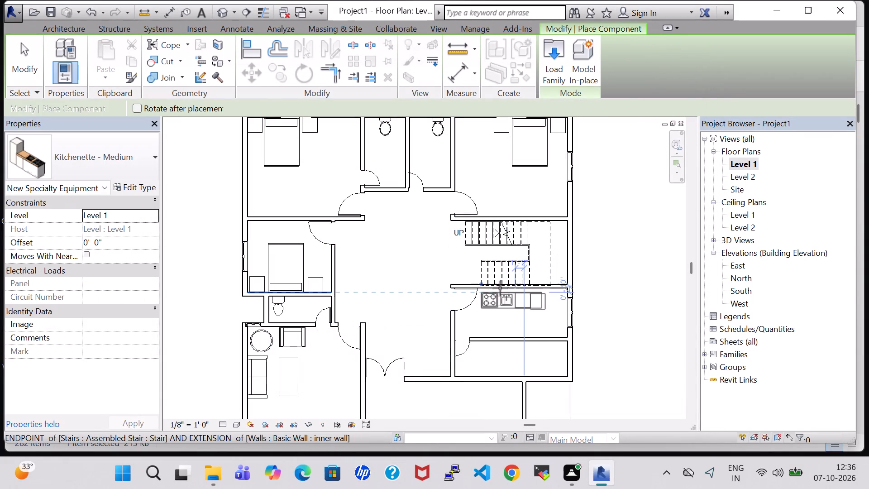
Place the kitchenette, turned to back onto the south wall of the room below the stair, about 9' 2" from its west wall.
key("space")
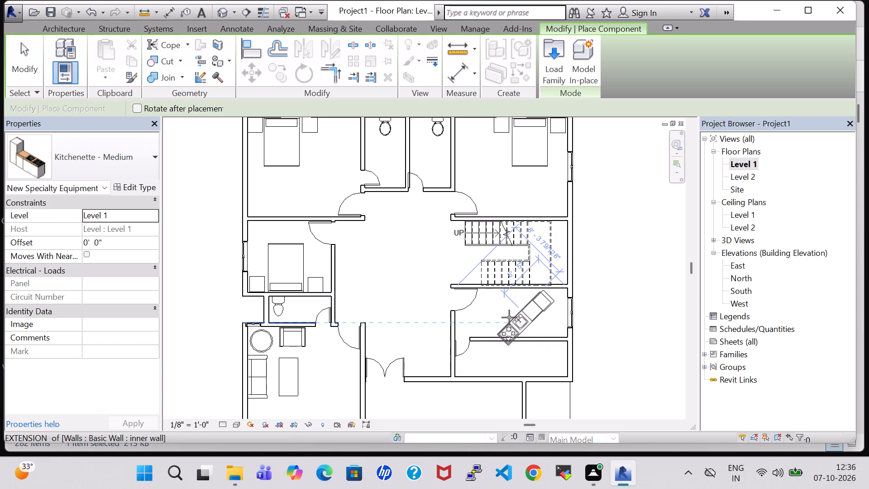
key("space")
key("space")
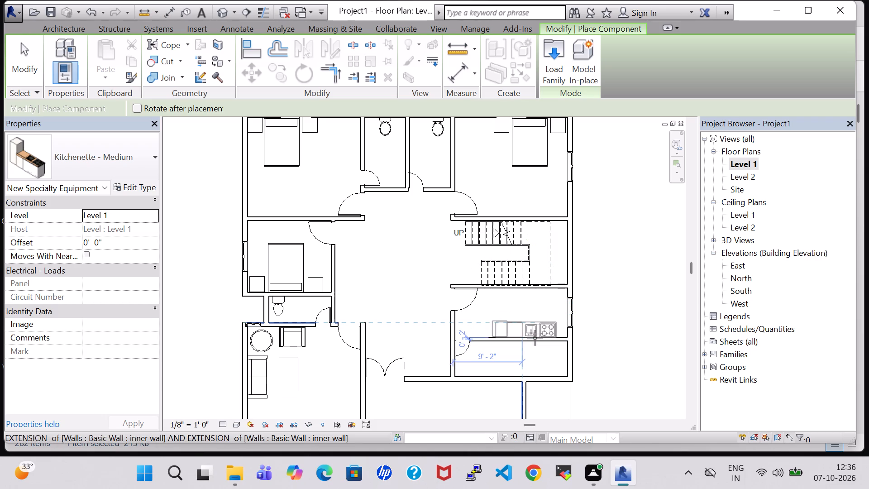
left_click(535, 338)
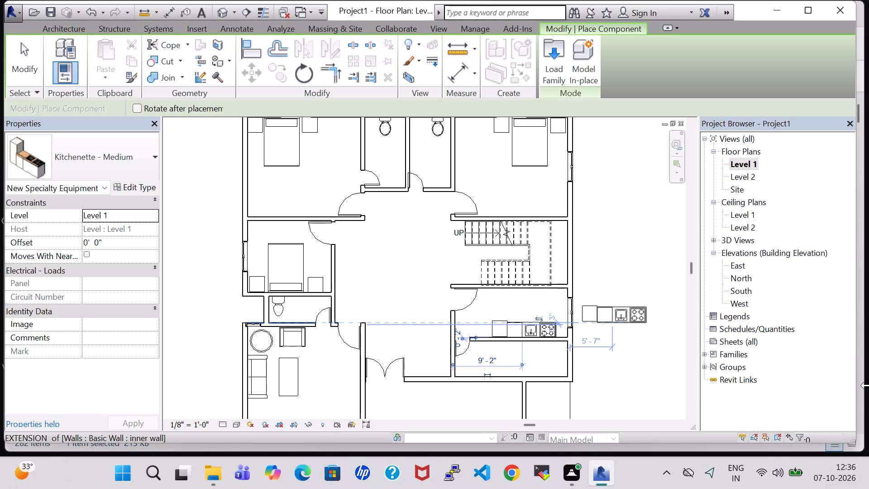
key("Escape")
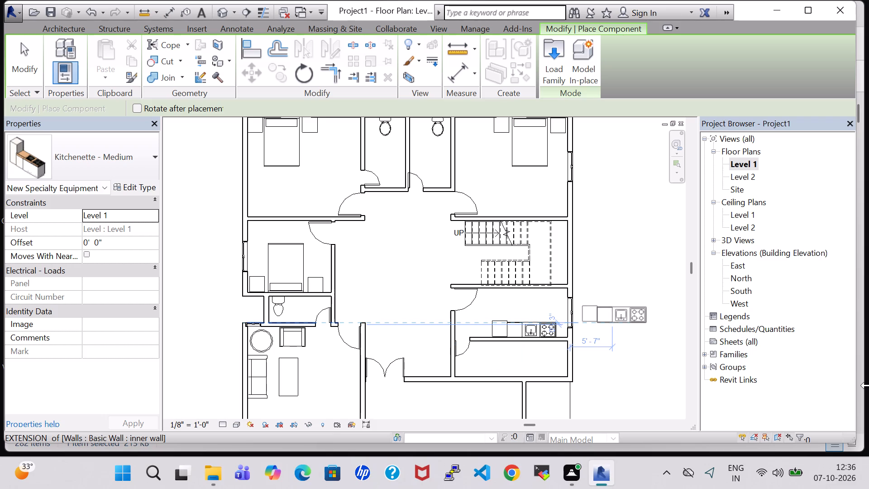
key("Escape")
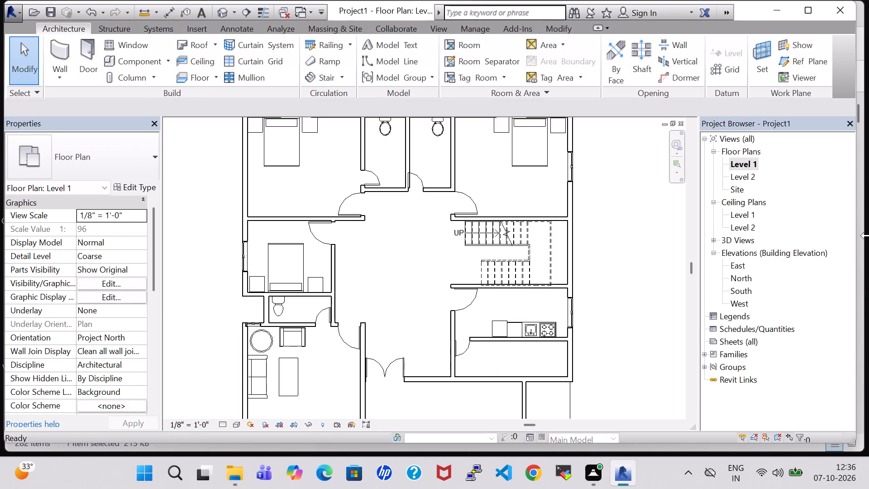
Load the Trash Compactor family from Specialty Equipment's Domestic folder and place one against the kitchen's north wall near the east wall.
left_click(127, 57)
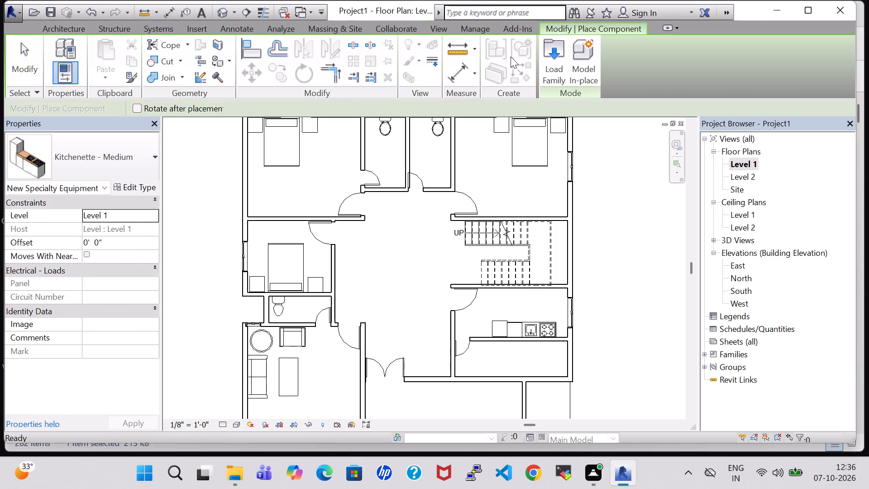
left_click(557, 43)
scroll(487, 208, "down", 2)
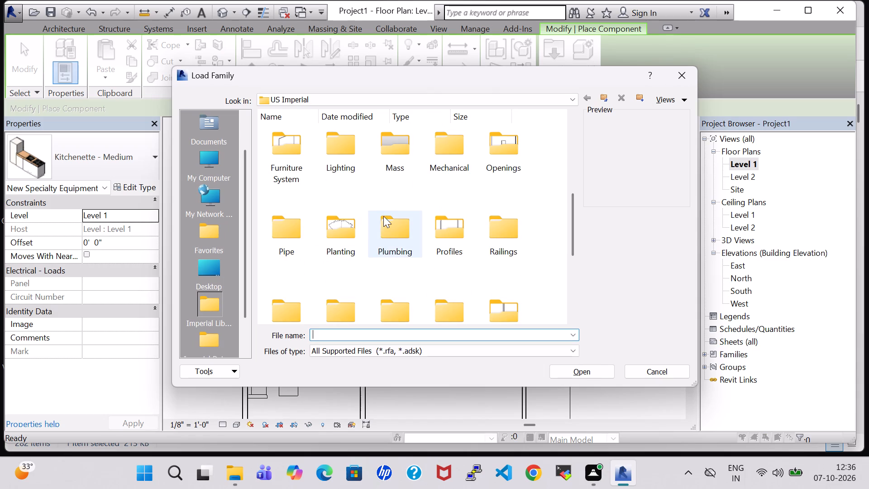
scroll(381, 220, "down", 1)
double_click(347, 214)
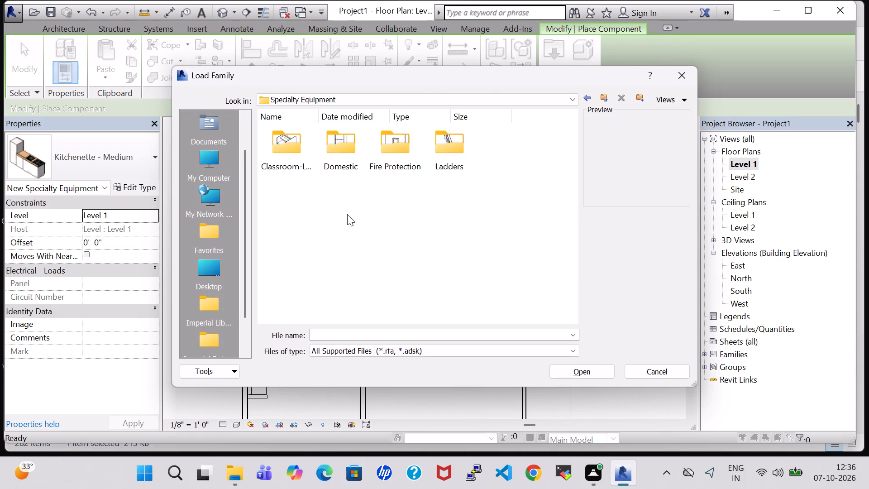
double_click(364, 158)
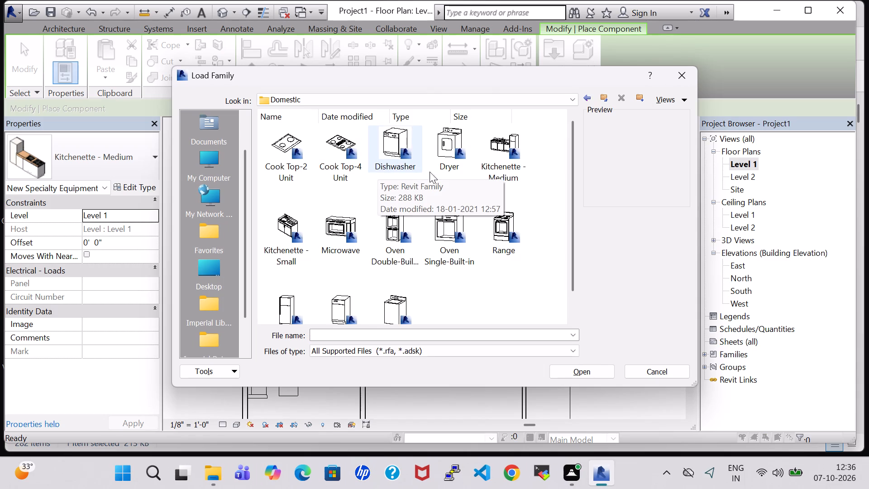
scroll(448, 278, "down", 1)
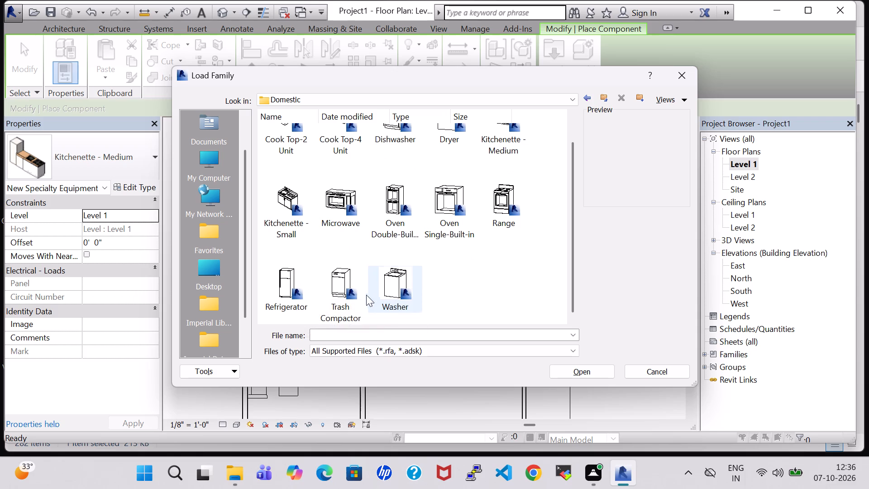
left_click(349, 303)
left_click(598, 374)
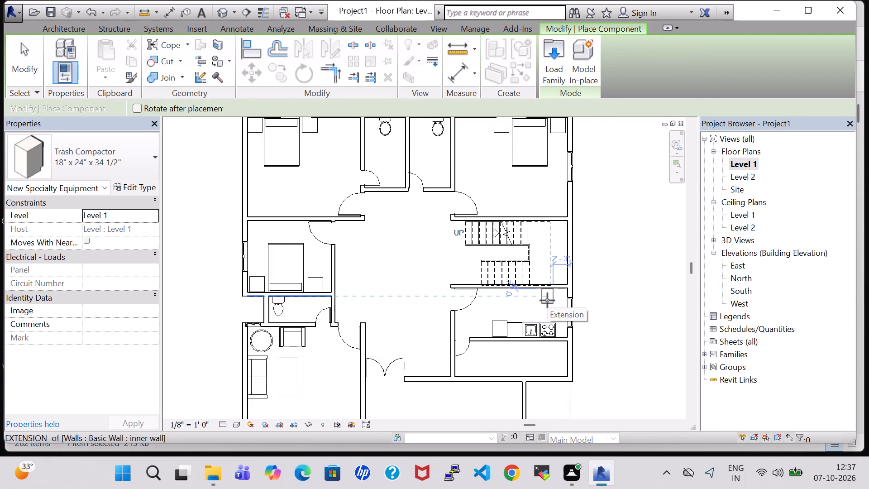
left_click(554, 300)
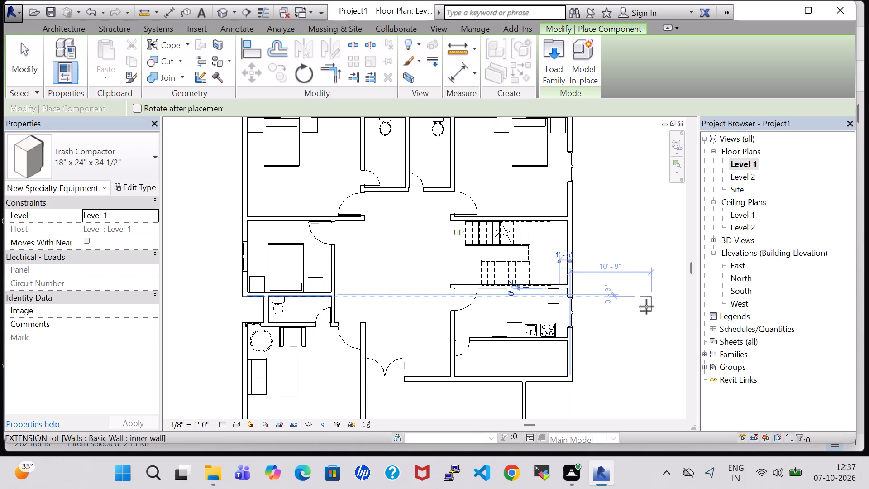
key("Escape")
key("Escape")
Examine the kitchen's new kitchenette and trash compactor from several angles in the 3D view.
left_click(223, 12)
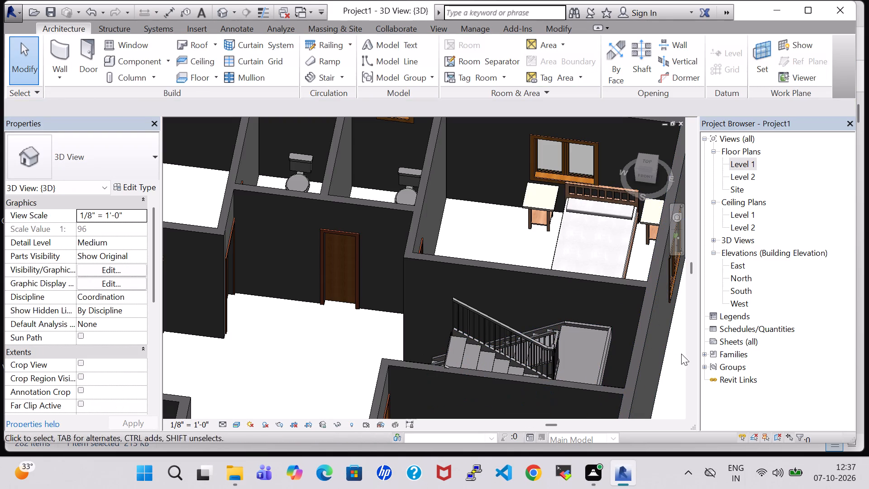
middle_click_drag(336, 336, 325, 150)
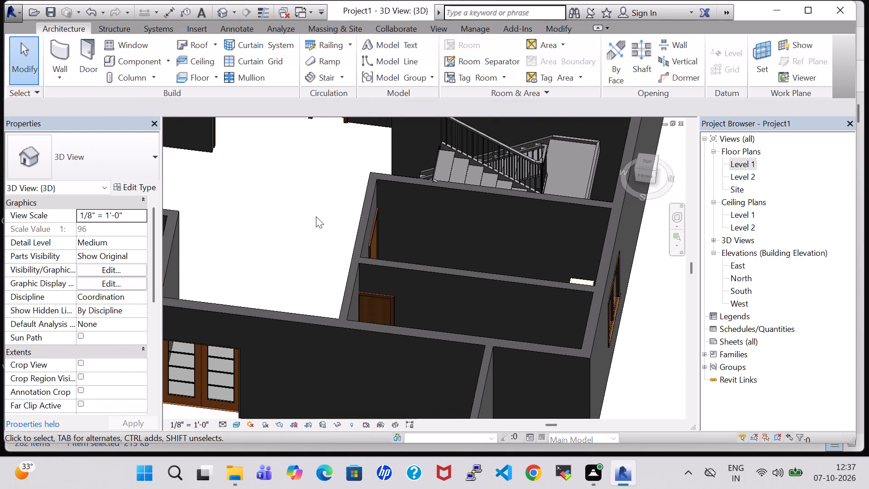
scroll(316, 218, "up", 1)
middle_click_drag(316, 218, 335, 222)
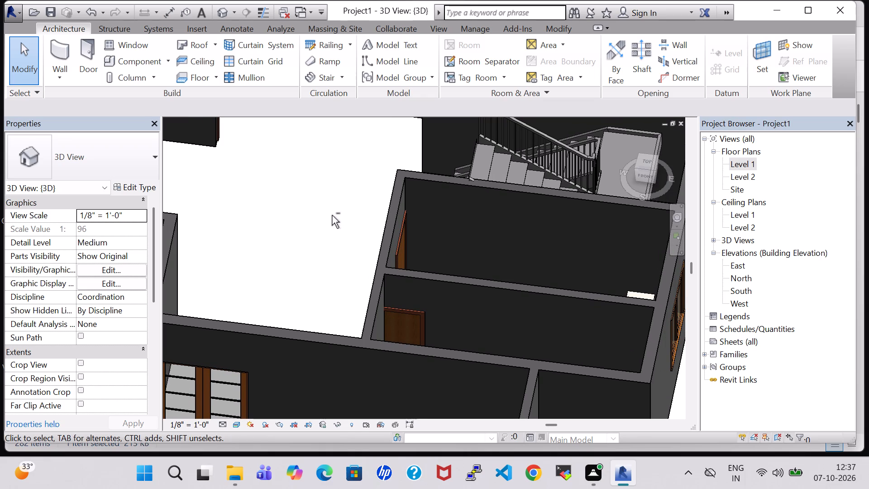
middle_click_drag(332, 215, 251, 204, "shift")
middle_click_drag(203, 314, 382, 339, "shift")
middle_click_drag(445, 181, 611, 366)
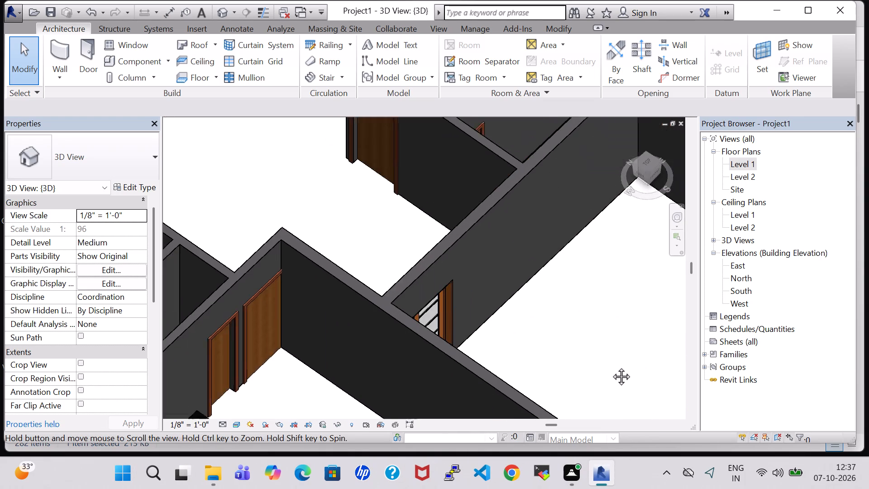
middle_click_drag(611, 366, 651, 387)
middle_click_drag(305, 182, 341, 297, "shift")
middle_click_drag(363, 165, 407, 369)
middle_click_drag(508, 206, 503, 333)
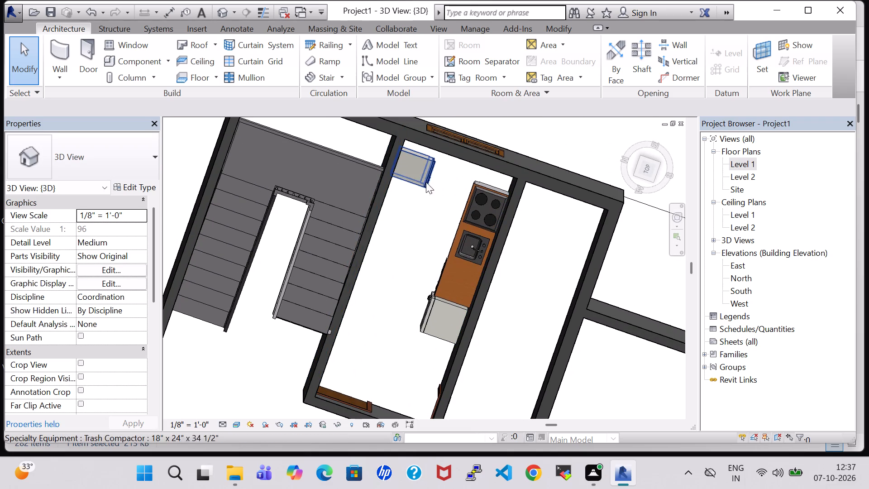
middle_click_drag(509, 254, 472, 227, "shift")
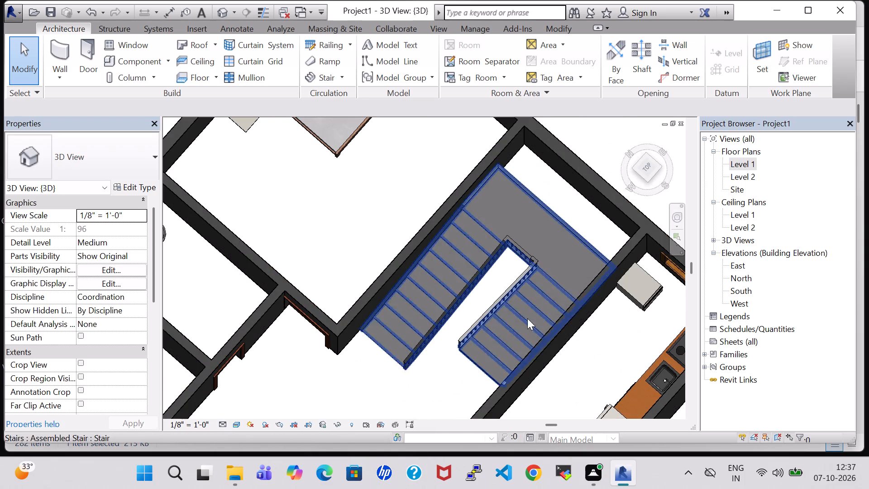
middle_click_drag(549, 350, 409, 228)
middle_click_drag(568, 323, 526, 292, "shift")
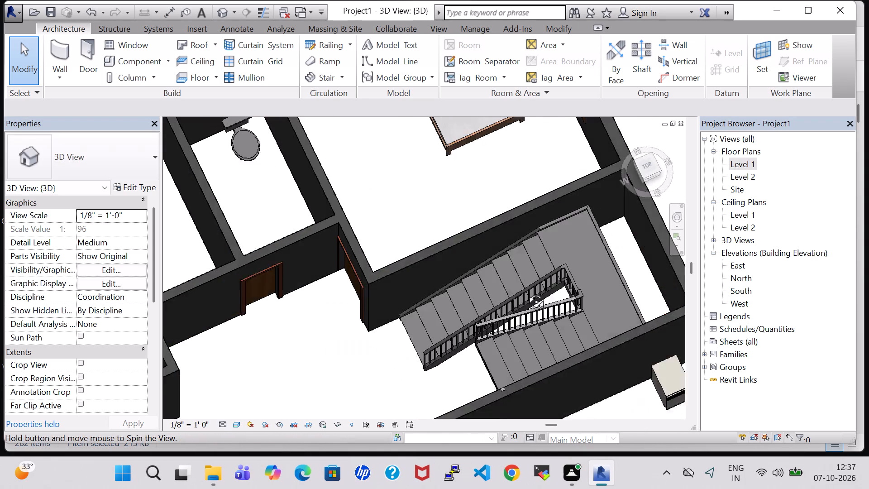
middle_click_drag(526, 292, 522, 282, "shift")
middle_click_drag(571, 377, 469, 198)
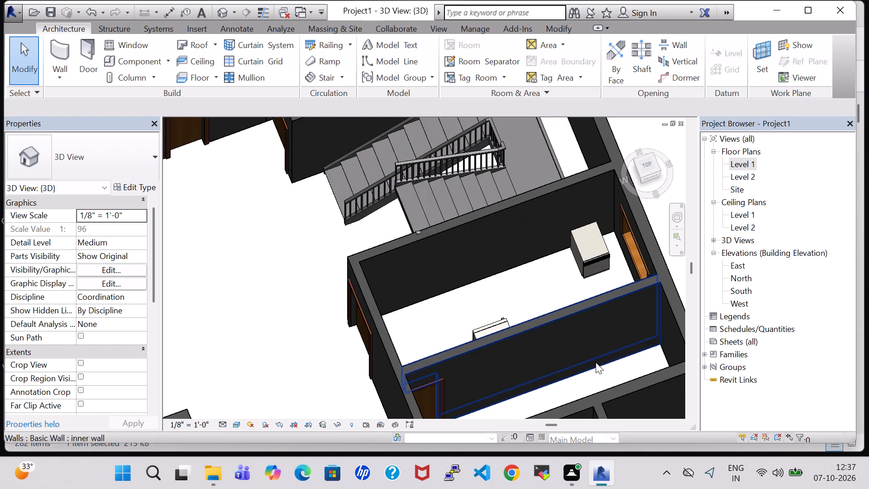
middle_click_drag(597, 378, 577, 350, "shift")
middle_click_drag(575, 344, 525, 187)
scroll(525, 184, "up", 1)
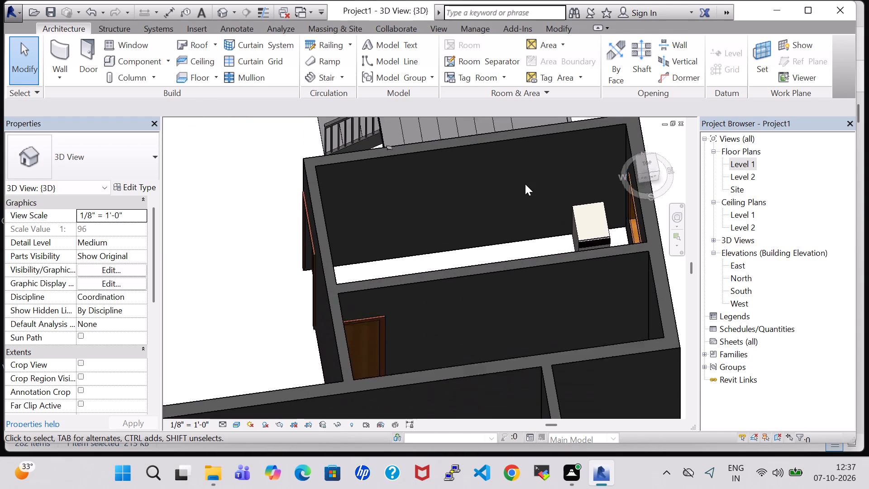
scroll(525, 184, "up", 2)
middle_click_drag(425, 242, 471, 276, "shift")
middle_click_drag(463, 249, 581, 326)
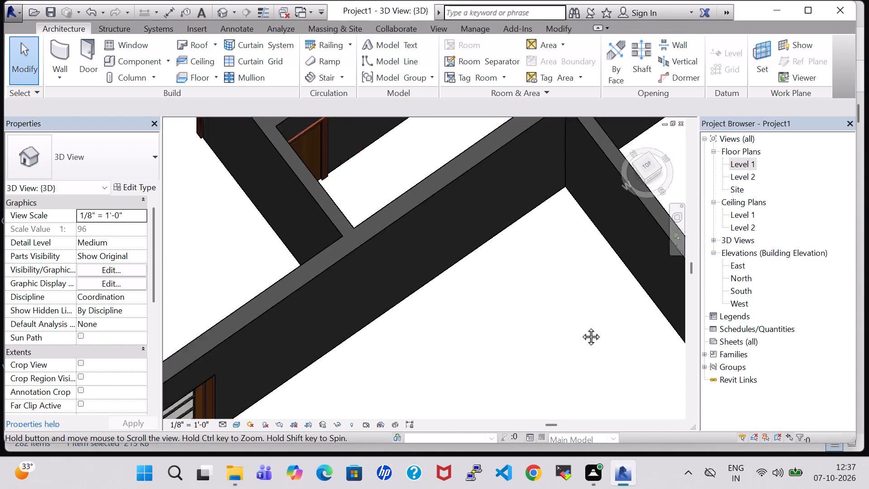
middle_click_drag(581, 326, 663, 488)
scroll(458, 225, "up", 1)
middle_click_drag(448, 203, 510, 253, "shift")
middle_click_drag(271, 134, 756, 484)
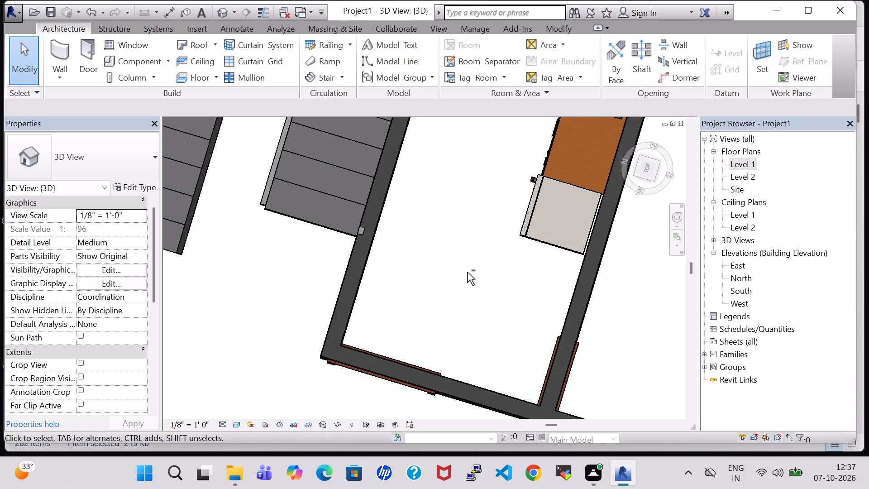
middle_click_drag(467, 272, 487, 271, "shift")
scroll(487, 271, "up", 1, "shift")
middle_click_drag(236, 191, 413, 369)
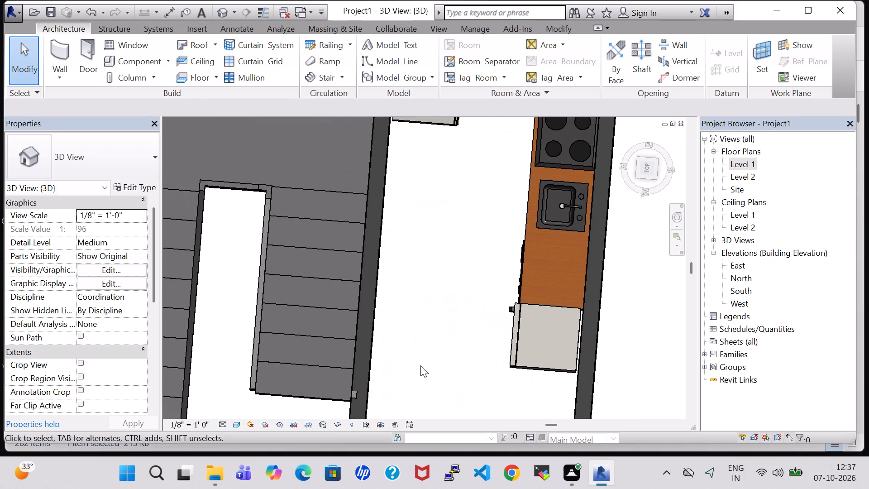
middle_click_drag(470, 273, 492, 255)
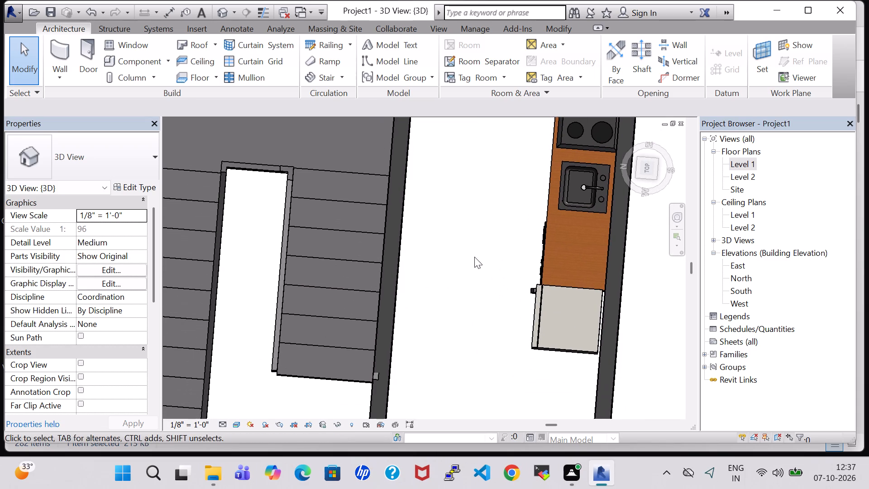
Return to the Level 1 floor plan and view more of the layout.
double_click(747, 159)
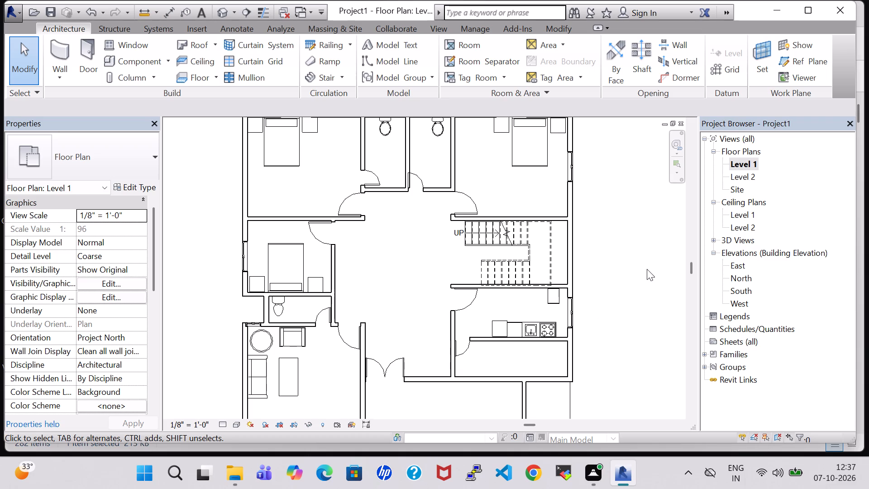
scroll(647, 268, "down", 1)
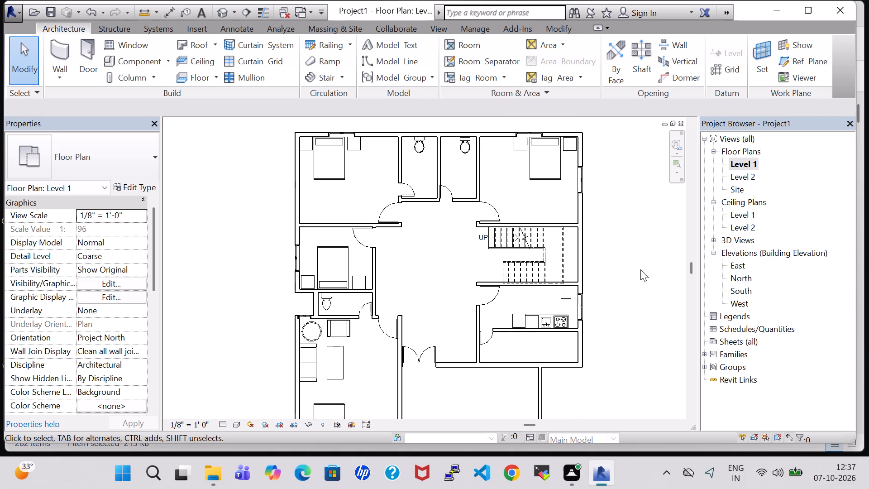
Place tagged rooms in the northwest bedroom, the bedroom south of it, its small bathroom, and the large southwest room.
scroll(628, 273, "down", 1)
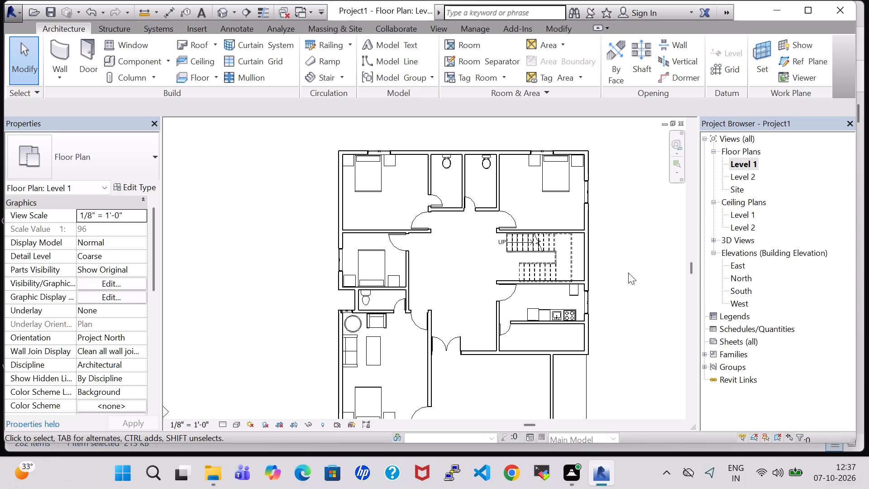
scroll(619, 274, "down", 1)
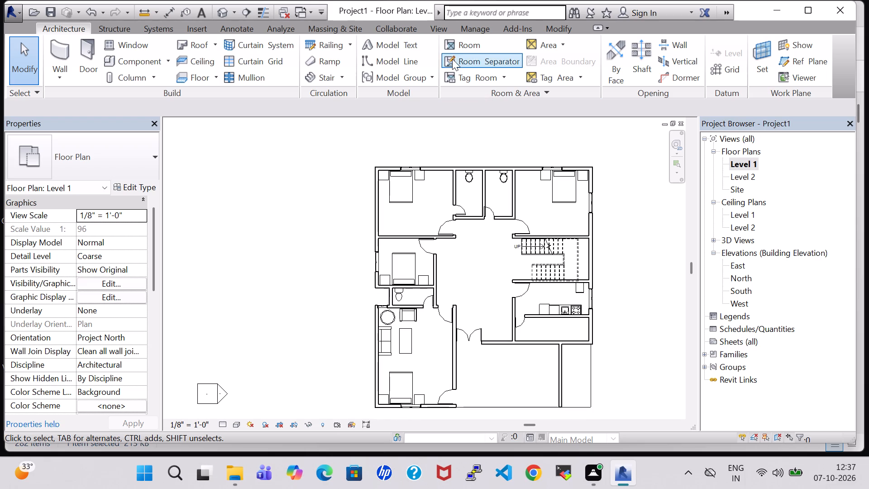
left_click(469, 49)
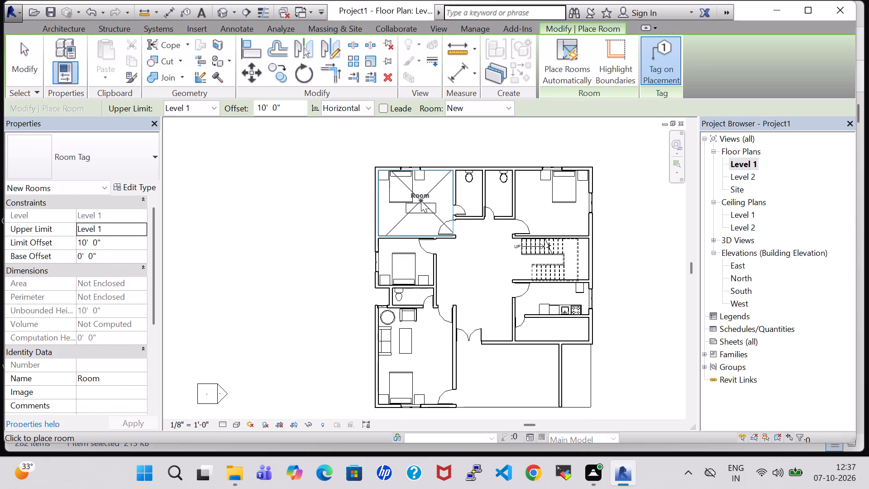
left_click(421, 201)
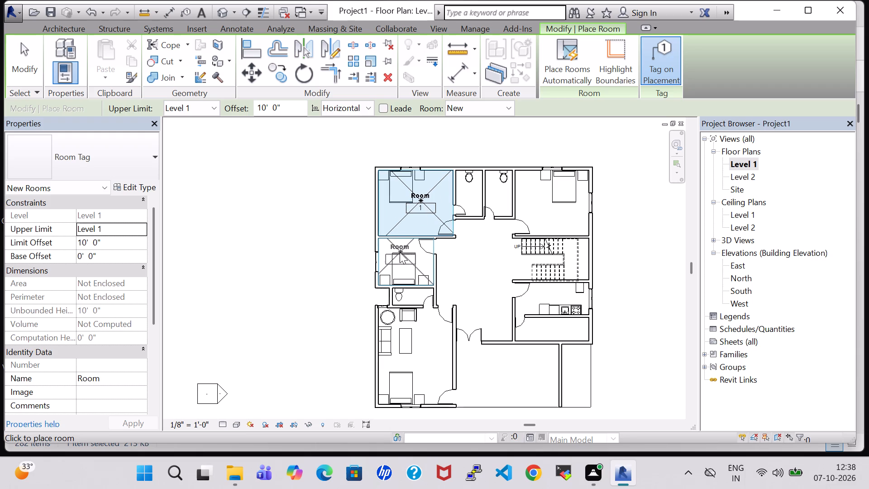
left_click(404, 259)
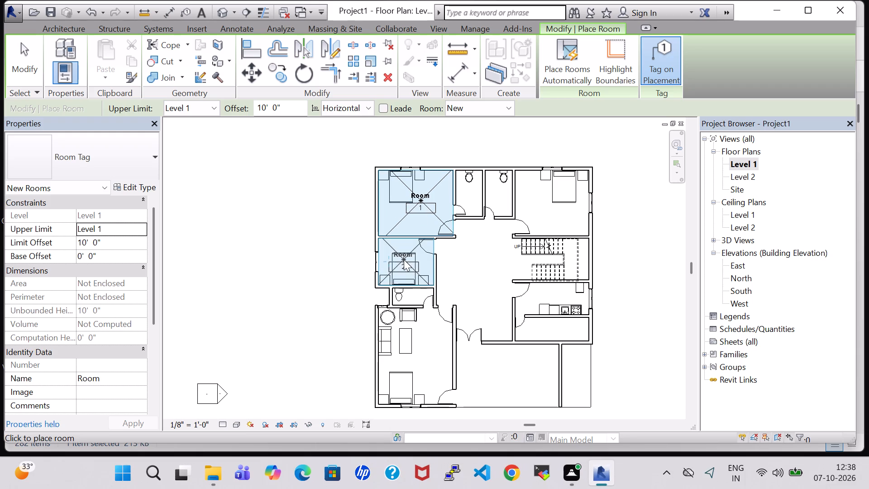
left_click(411, 292)
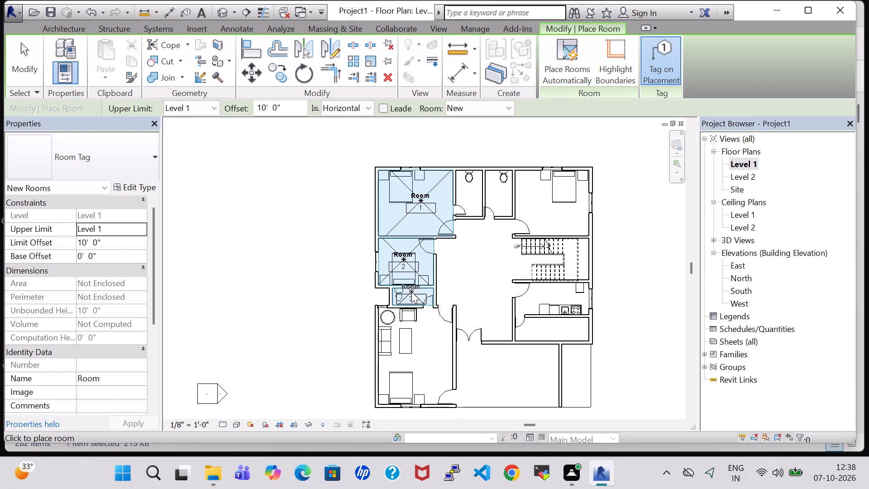
left_click(417, 351)
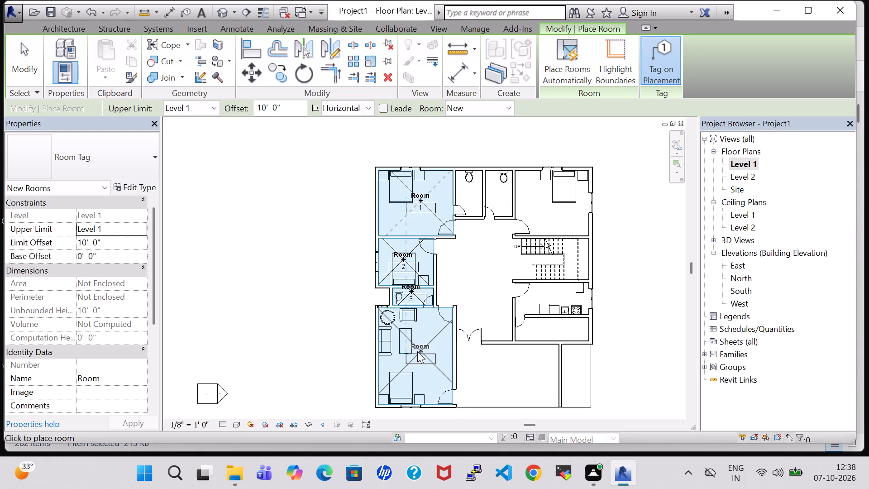
Place tagged rooms in the two southern spaces, the room south of the kitchen, the kitchen, and the northeast bedroom.
left_click(514, 375)
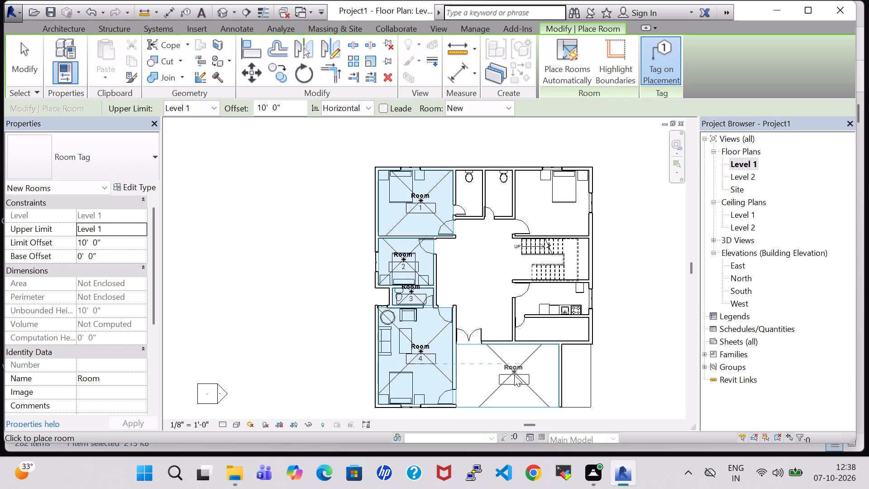
left_click(575, 374)
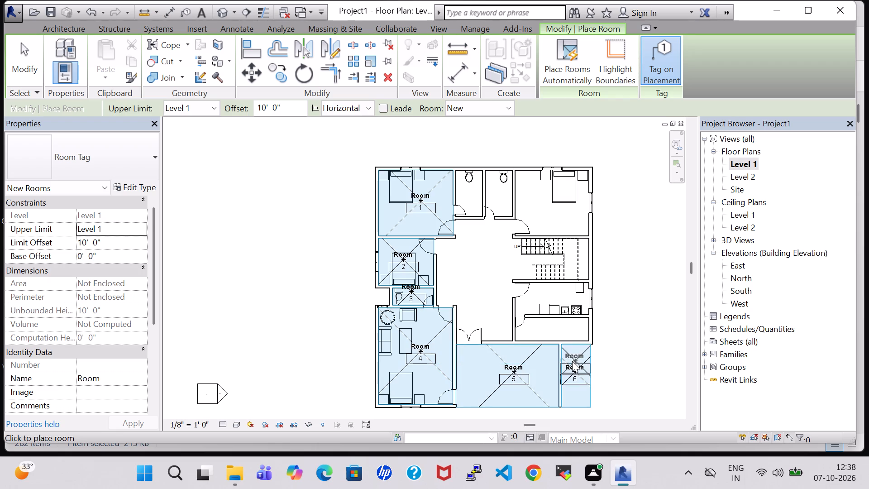
left_click(552, 323)
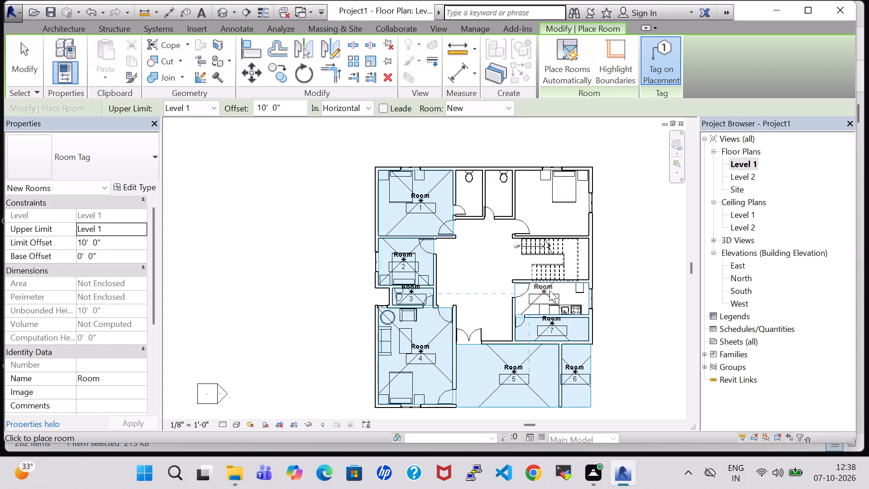
left_click(555, 290)
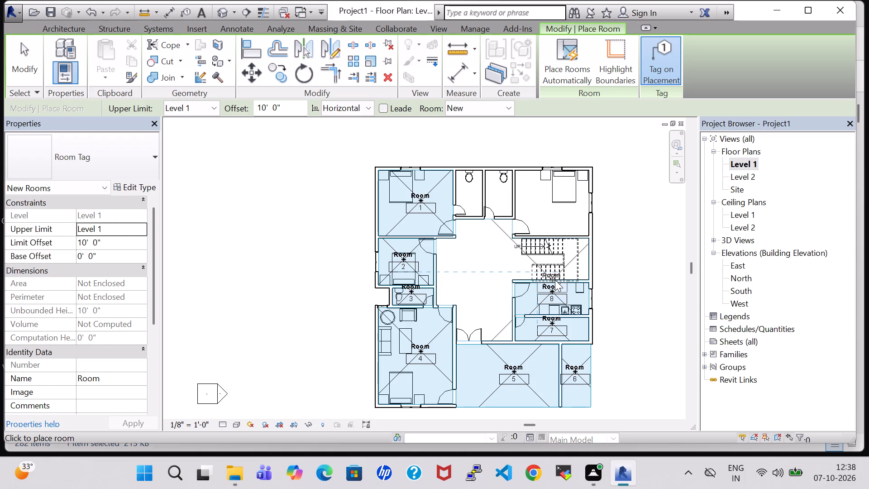
left_click(552, 210)
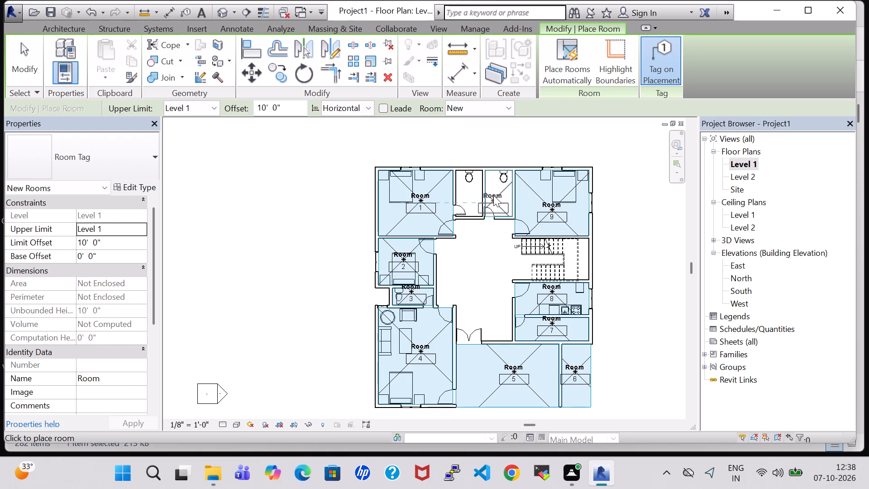
Place rooms with vertically oriented tags in the two bathrooms between the northern bedrooms, the eastern one first.
key("space")
key("space")
key("space")
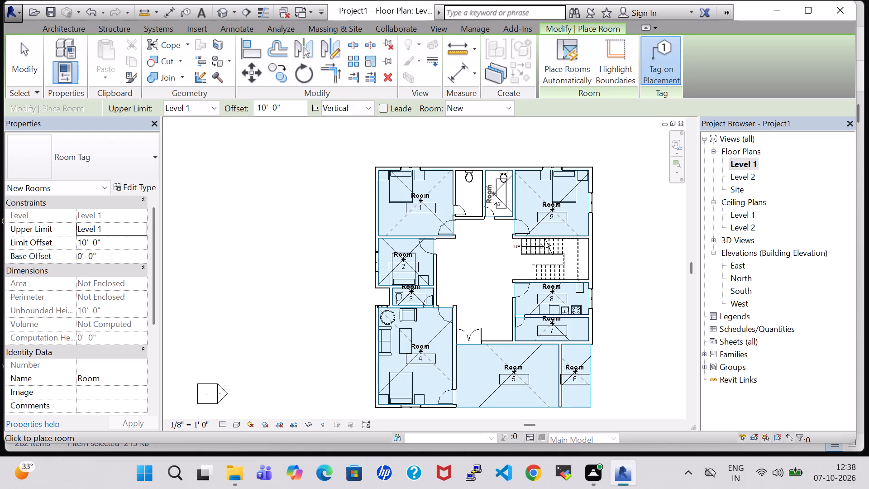
key("space")
key("space")
key("space")
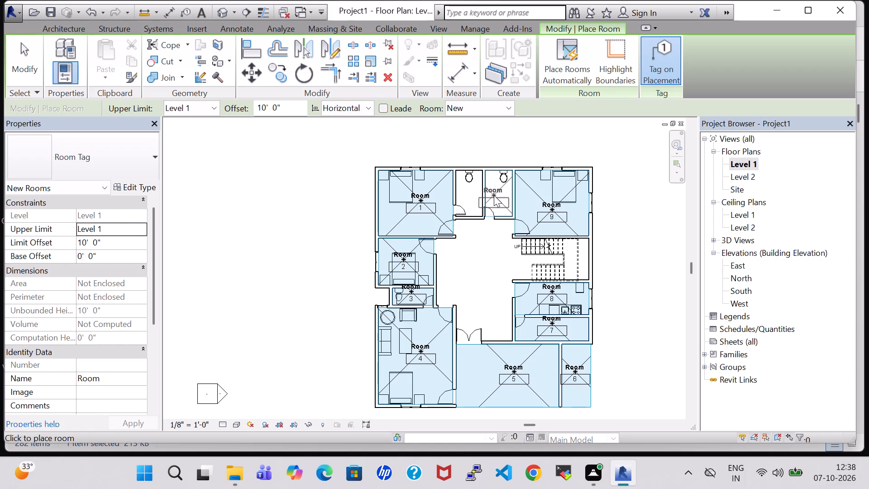
key("space")
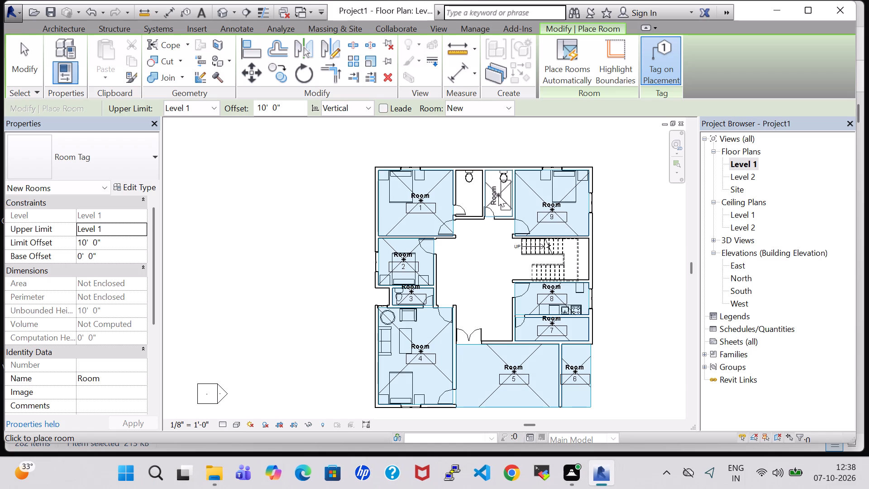
key("space")
key("space")
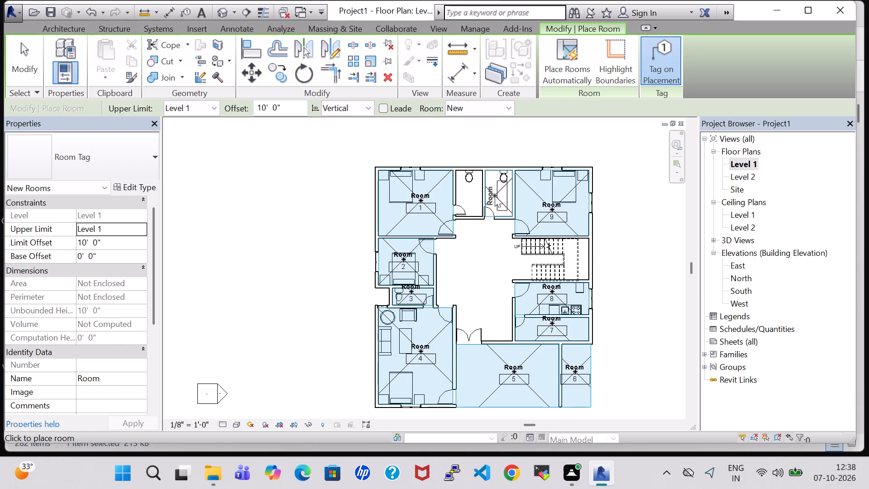
left_click(495, 191)
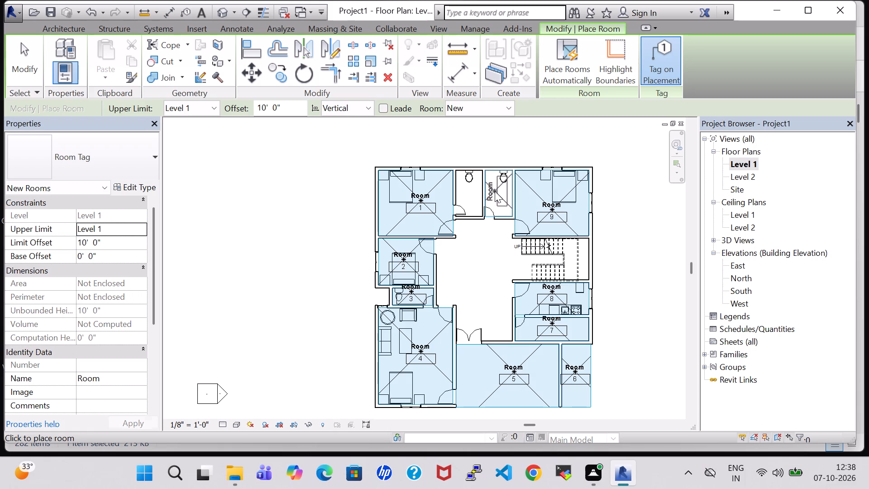
key("space")
key("space")
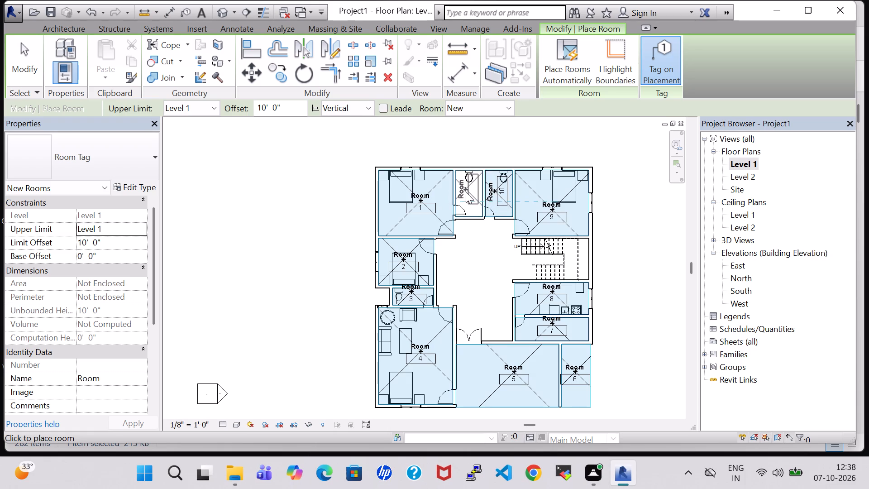
left_click(466, 192)
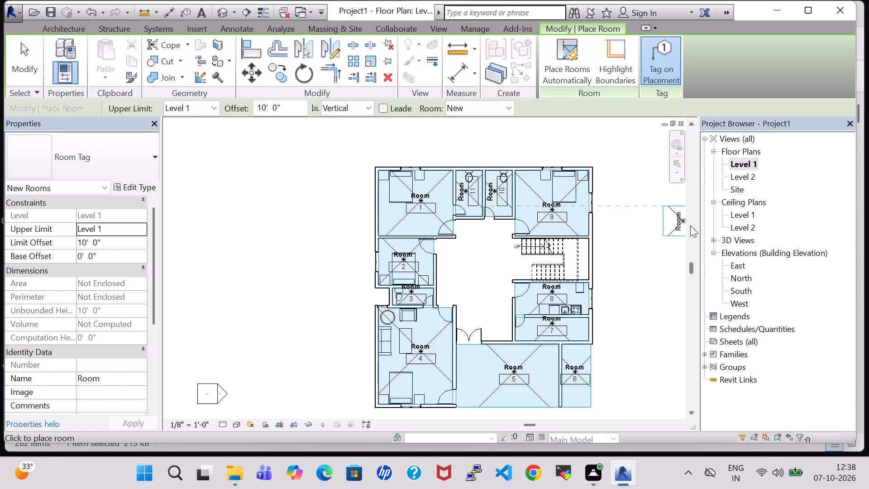
key("Escape")
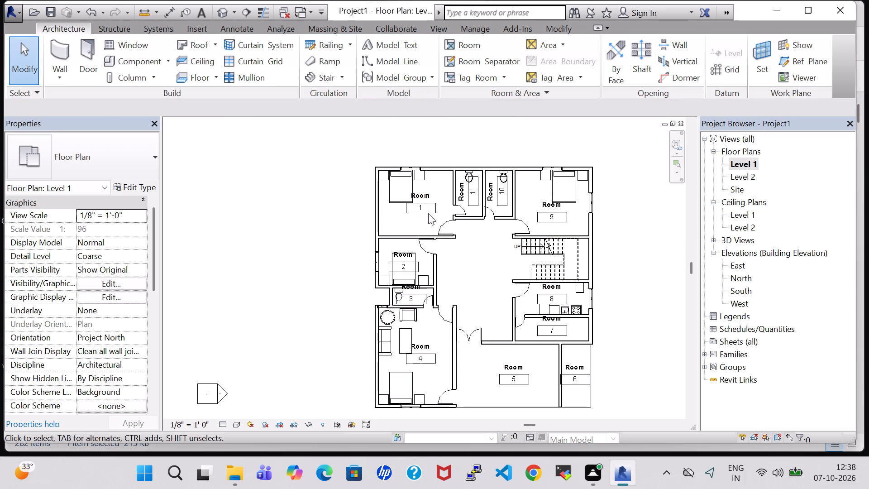
Turn off Show Room Number in the Room Tag type properties.
left_click(476, 189)
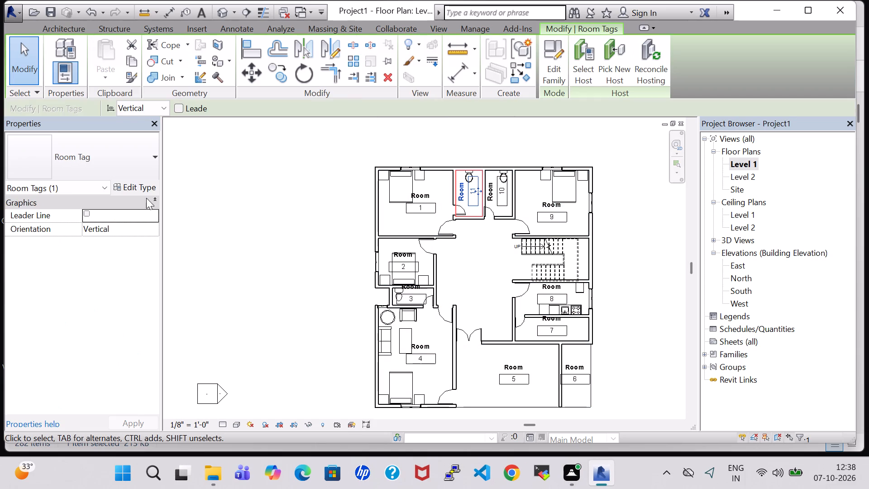
left_click(135, 184)
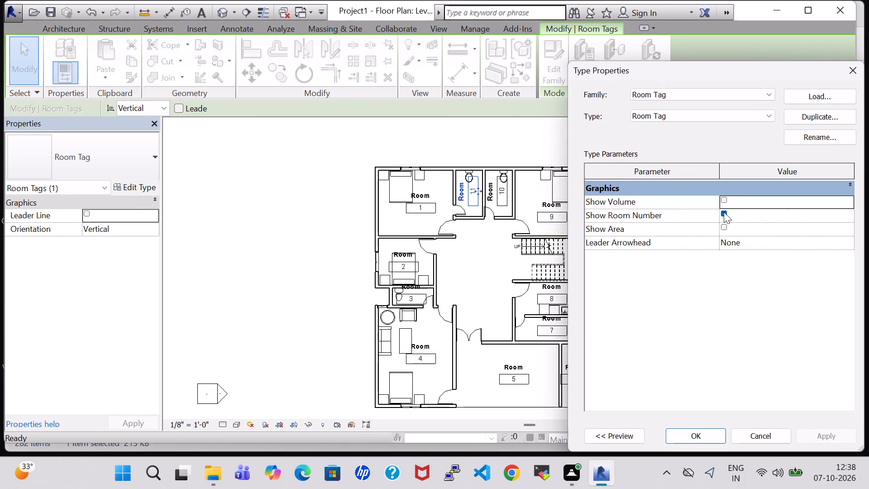
left_click(724, 212)
left_click(847, 436)
left_click(691, 435)
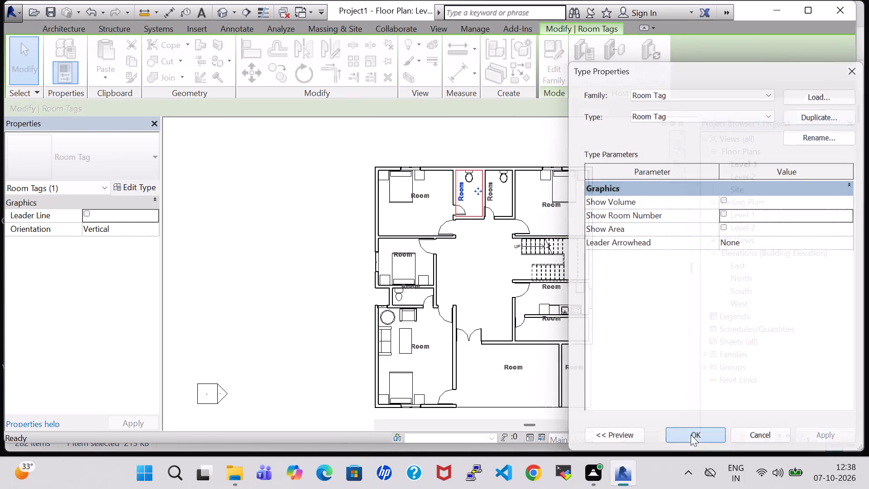
left_click(311, 279)
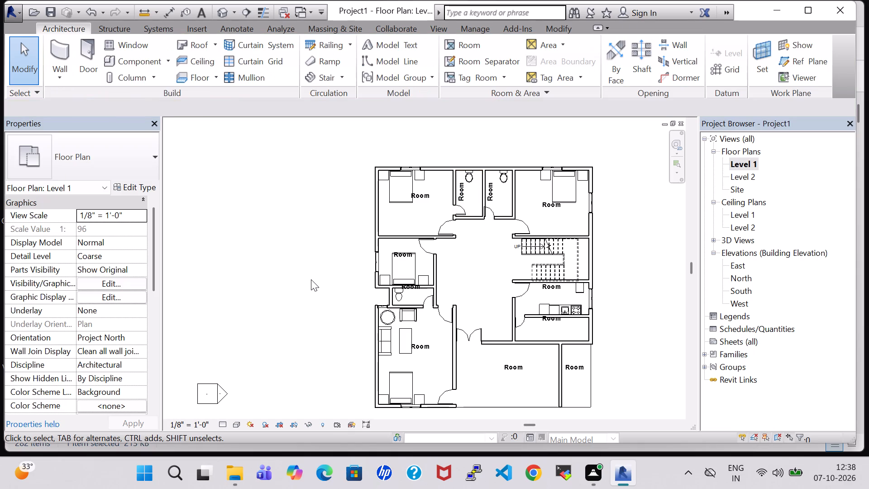
Rename the northwest bedroom's room as BED ROOM through its tag.
left_click(430, 198)
scroll(420, 194, "up", 5)
left_click(420, 194)
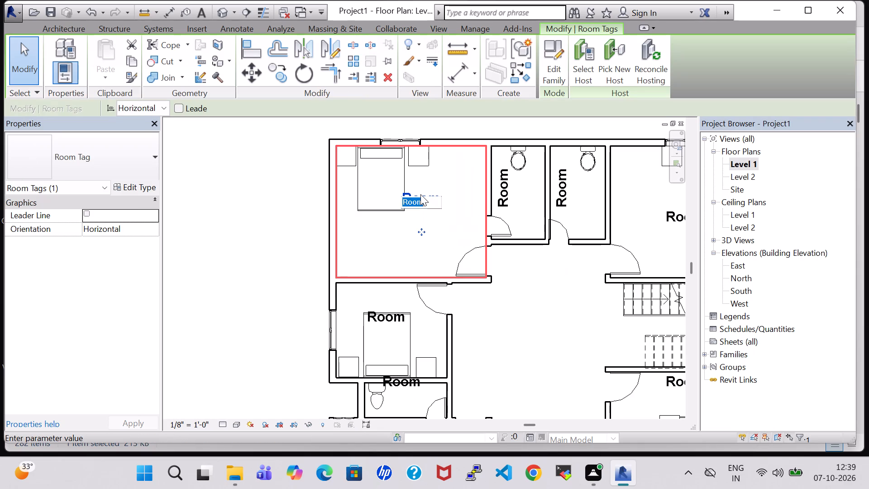
key("BackSpace")
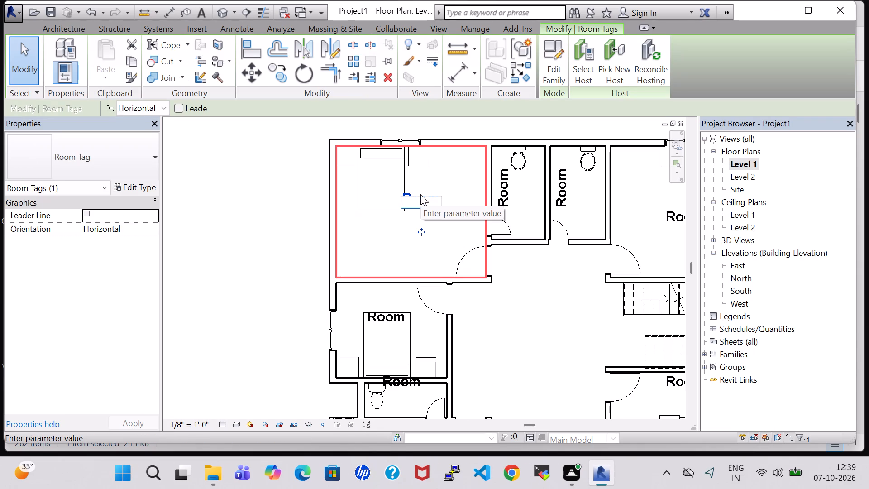
type("BED")
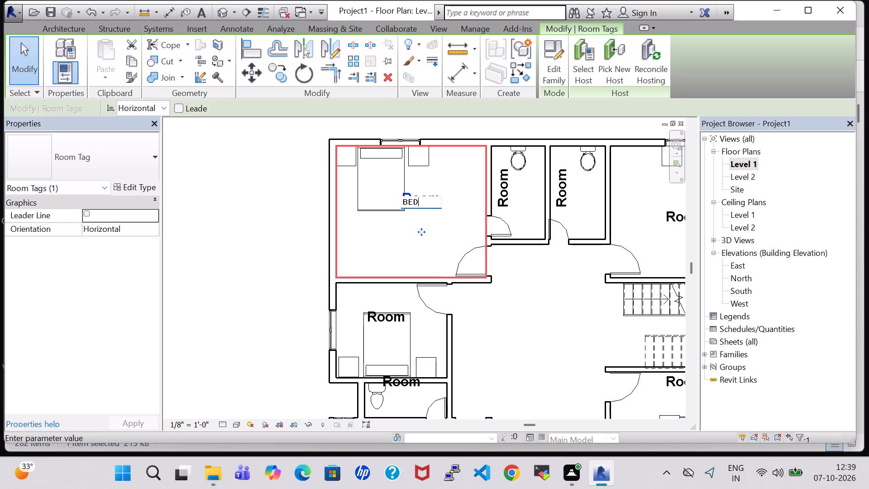
key("space")
type("ROOM")
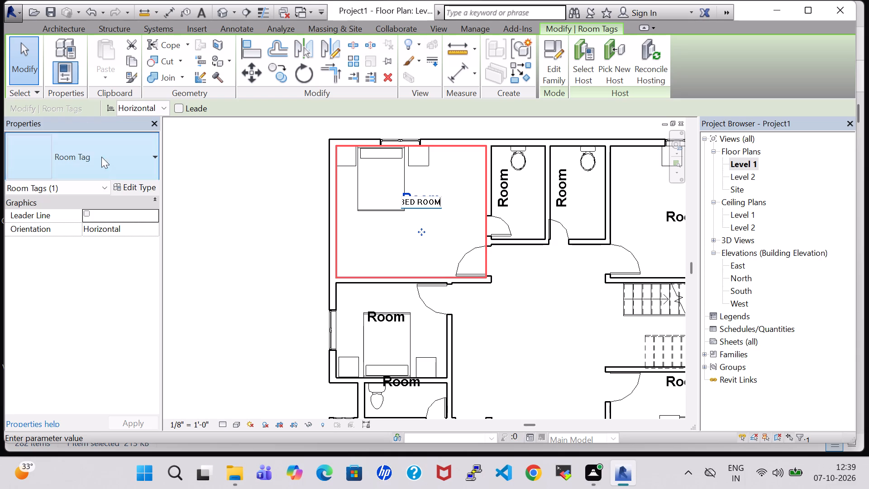
key("Return")
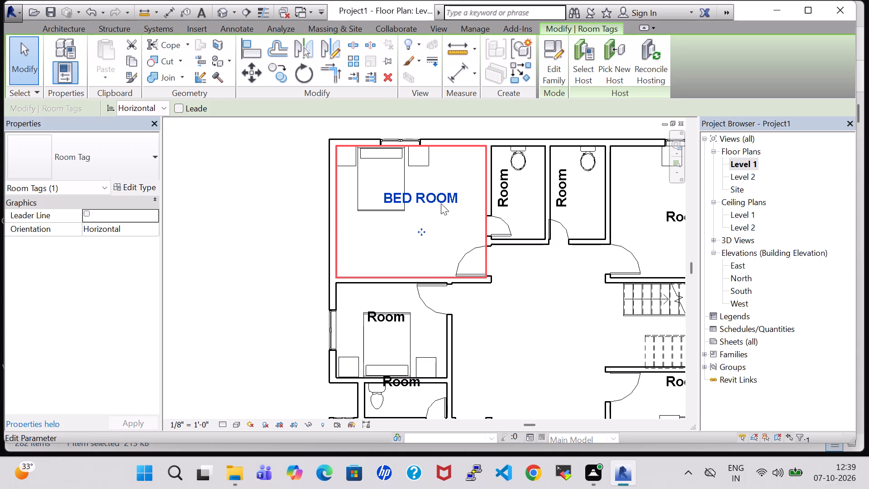
left_click(435, 194)
left_click(425, 215)
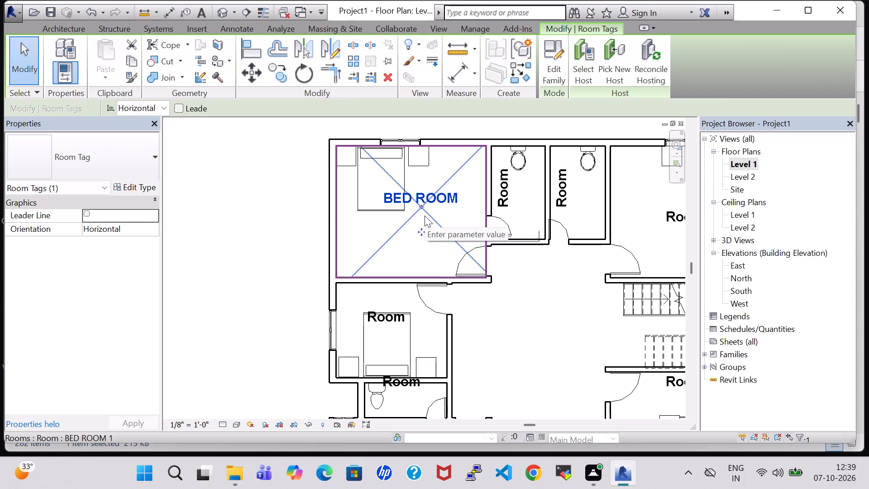
key("Escape")
left_click(267, 223)
Nudge the northwest BED ROOM tag south and slightly west so it sits clear below the bed.
left_click(433, 198)
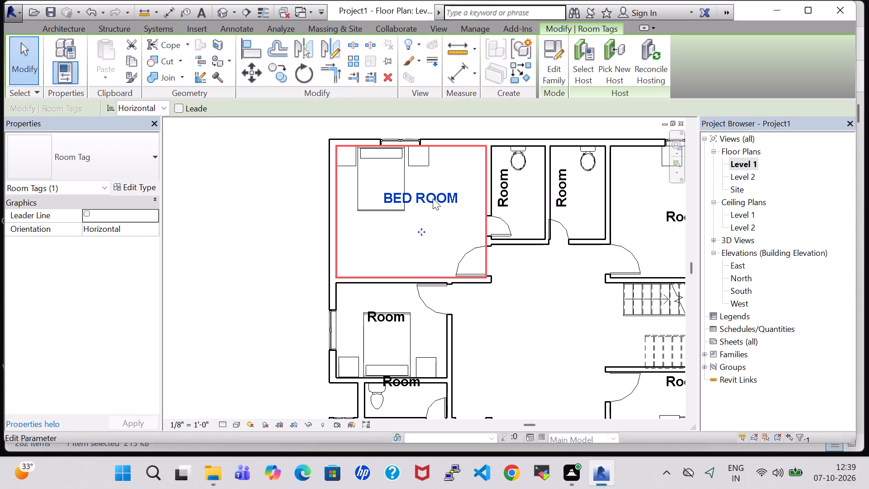
key("Down")
key("Down")
key("Down")
key("Down")
key("Down")
key("Down")
key("Down")
key("Down")
key("Down")
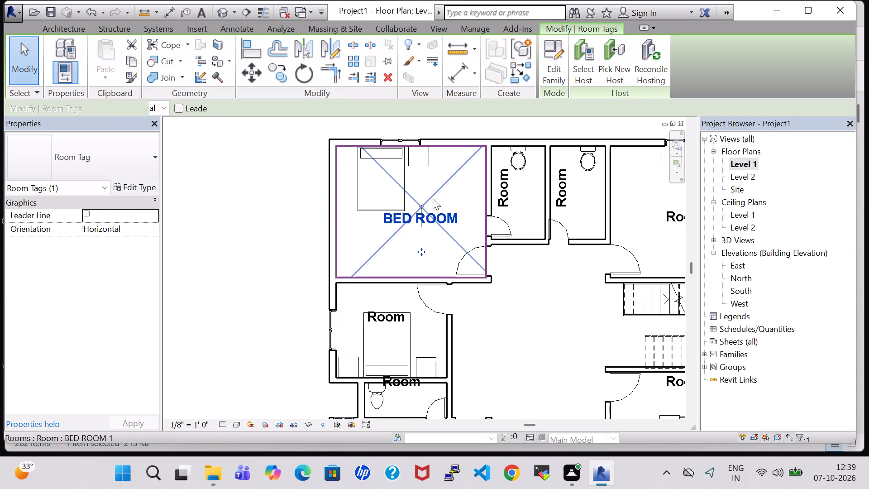
key("Left")
key("Left")
key("Left")
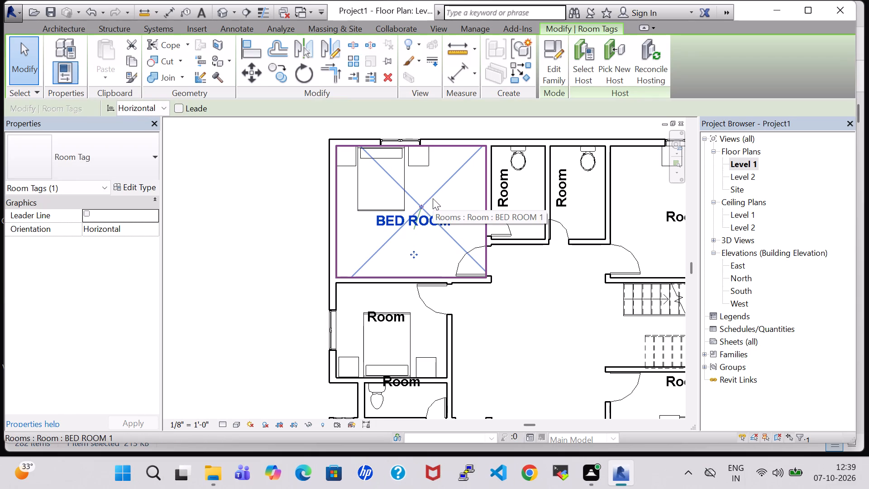
left_click(248, 239)
scroll(254, 239, "down", 2)
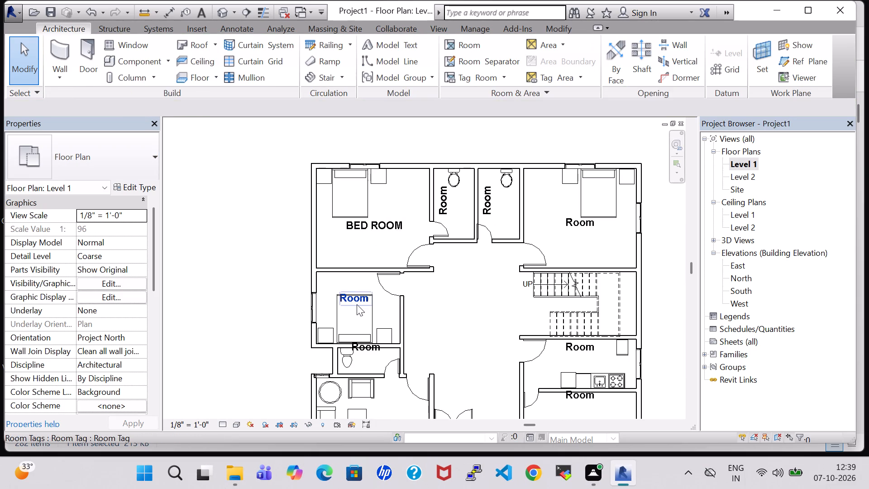
Rename the room of the west bedroom, directly south of the northwest bedroom, as BED ROOM through its tag.
left_click(357, 304)
left_click(362, 302)
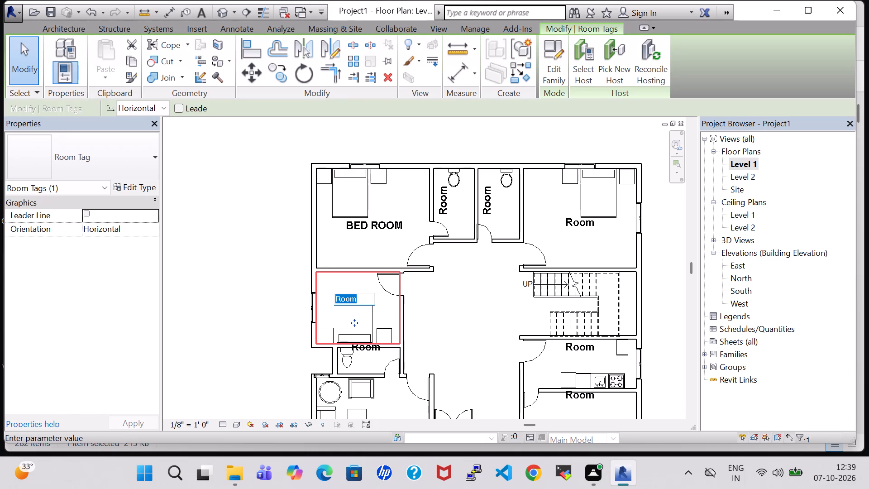
key("BackSpace")
type("BED ROOM")
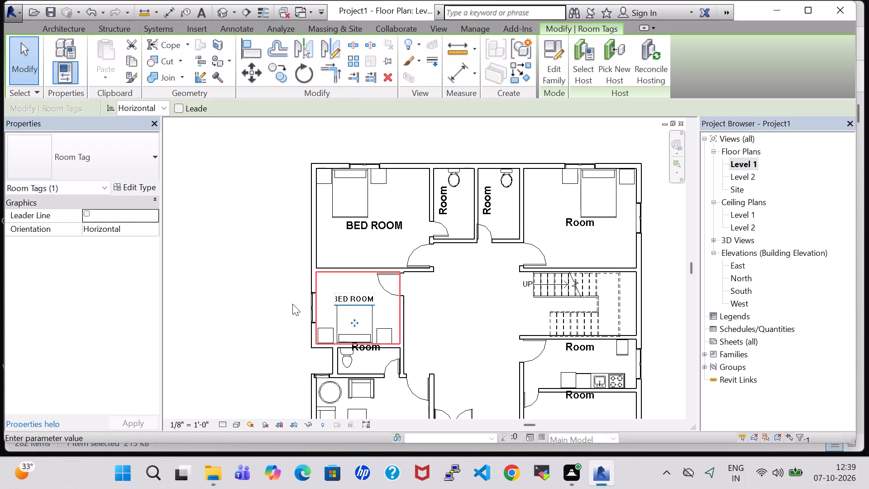
left_click(282, 303)
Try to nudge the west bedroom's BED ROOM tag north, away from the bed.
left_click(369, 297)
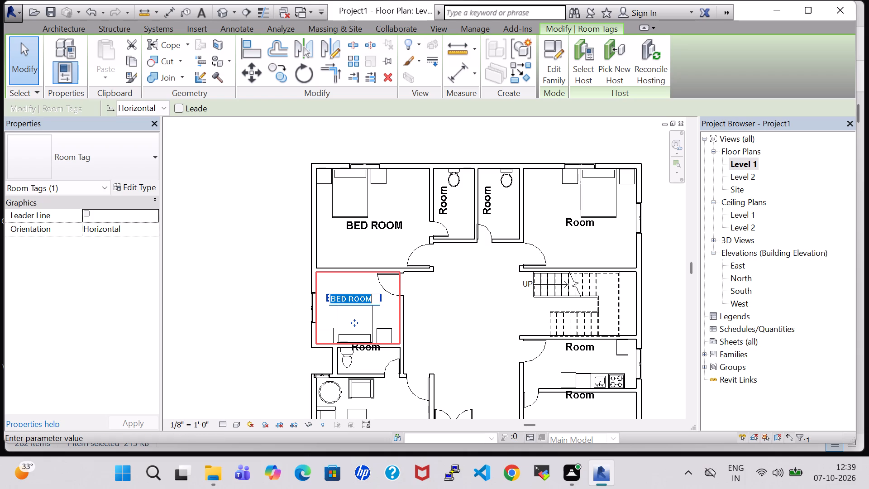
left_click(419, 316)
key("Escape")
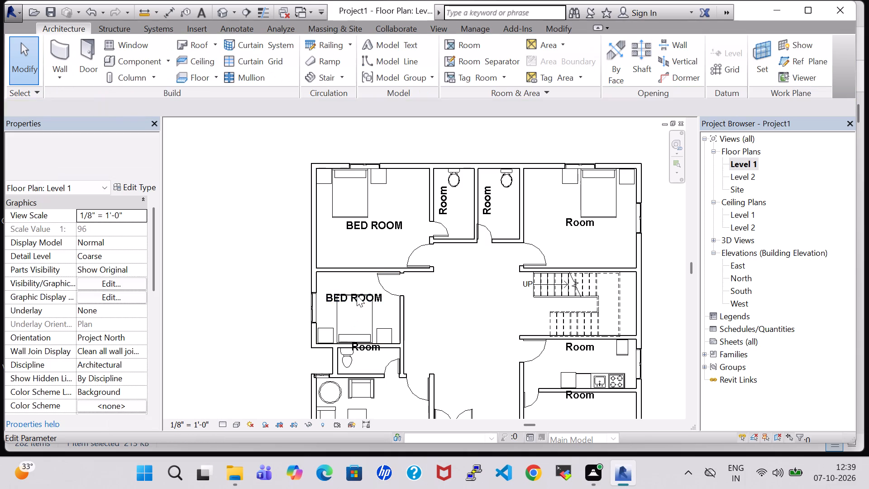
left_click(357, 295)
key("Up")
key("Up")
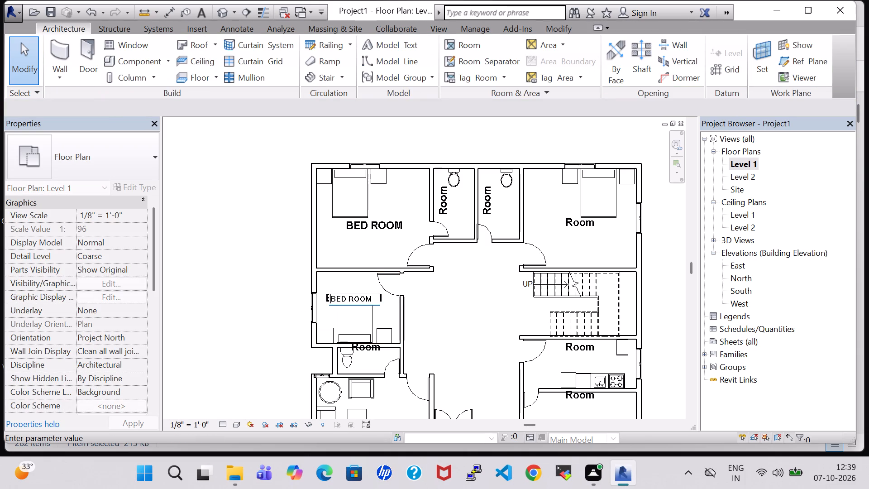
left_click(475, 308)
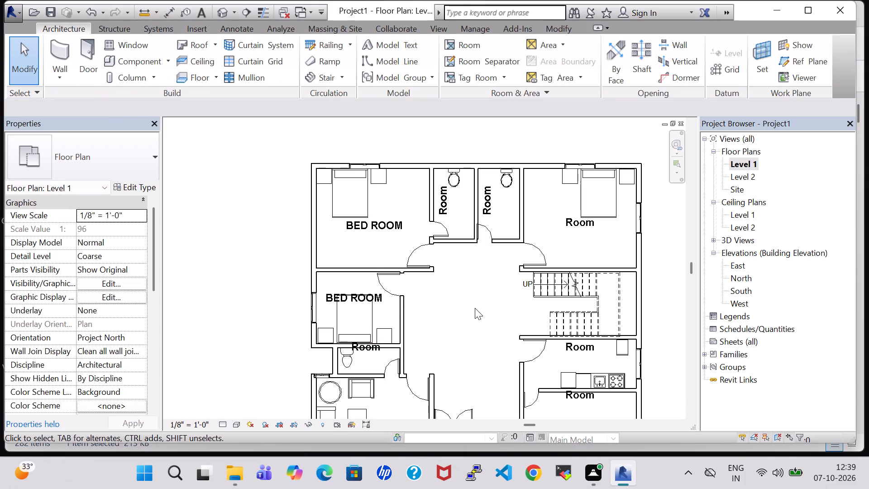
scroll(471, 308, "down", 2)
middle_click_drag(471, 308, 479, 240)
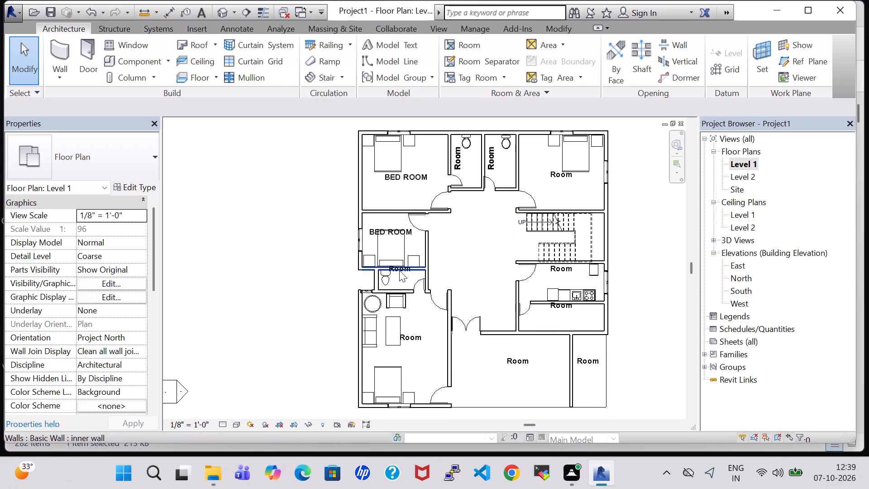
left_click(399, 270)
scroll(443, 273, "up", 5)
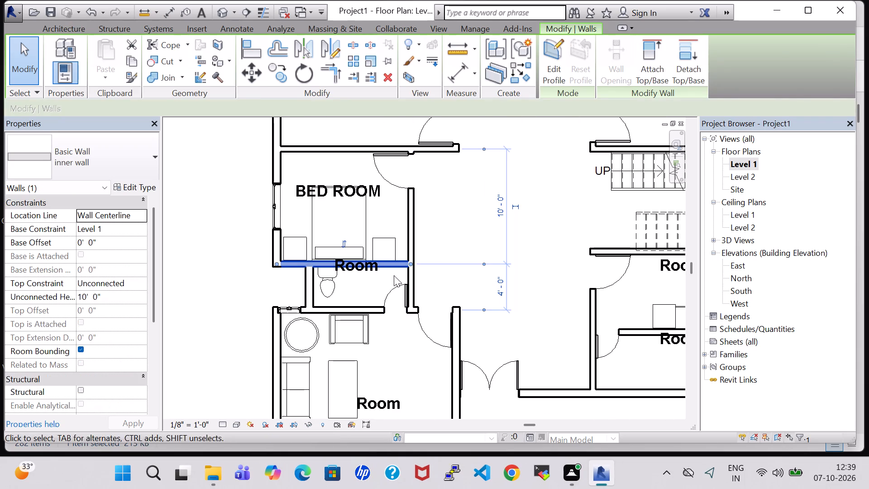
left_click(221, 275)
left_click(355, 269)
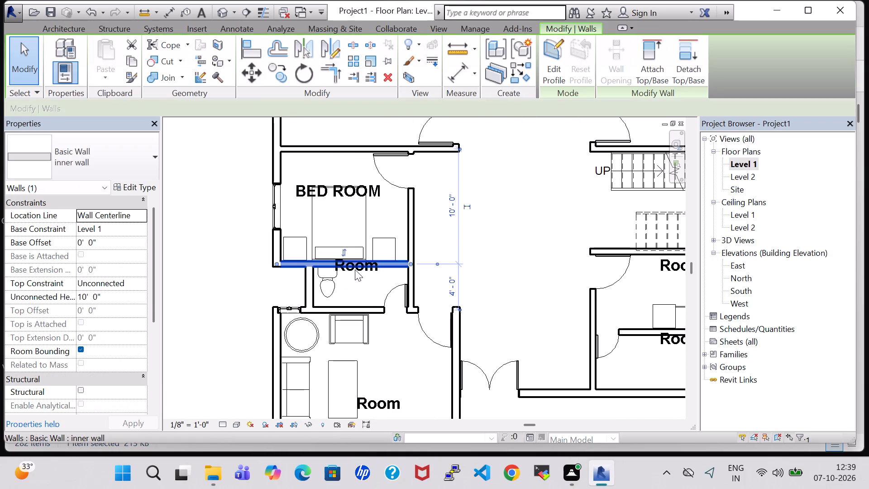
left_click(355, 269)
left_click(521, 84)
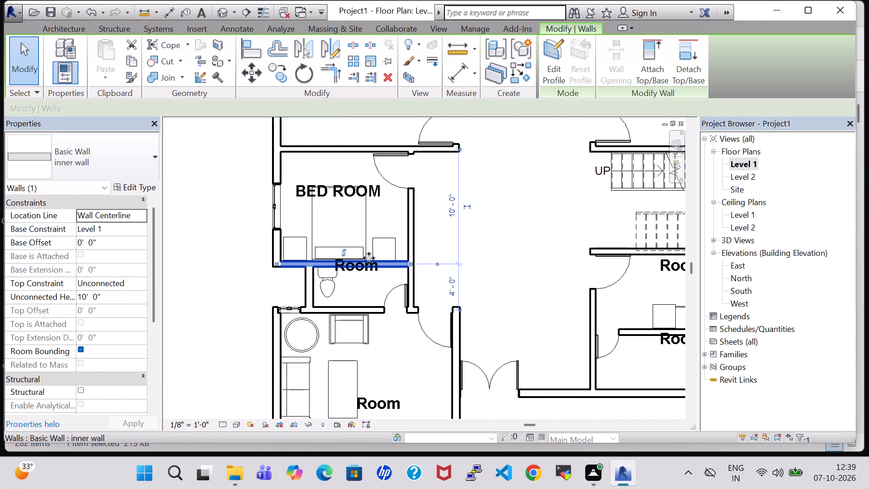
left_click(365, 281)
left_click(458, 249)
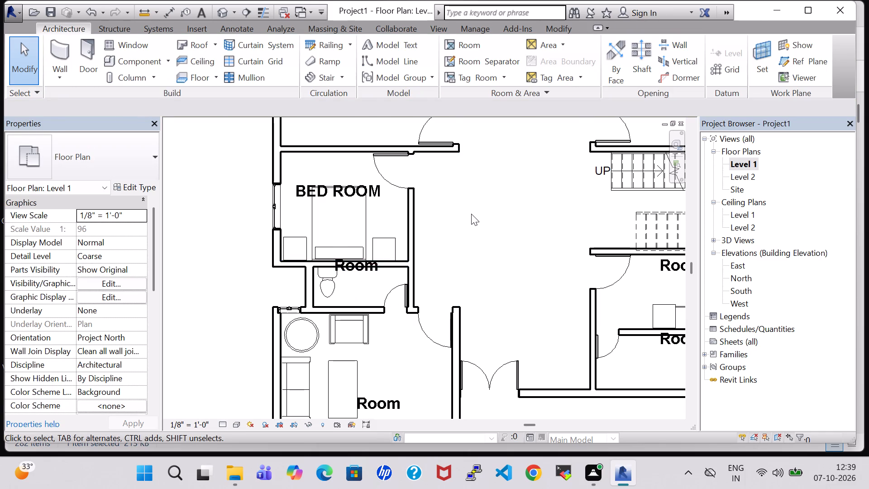
Rename the room of the small bathroom south of the west bedroom as WC+BATH through its tag.
scroll(471, 214, "down", 2)
scroll(385, 258, "up", 4)
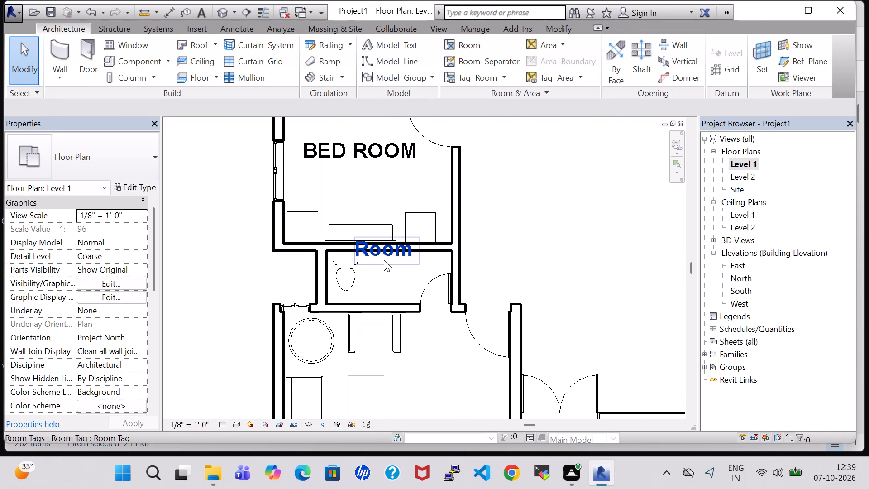
left_click(384, 260)
left_click(385, 260)
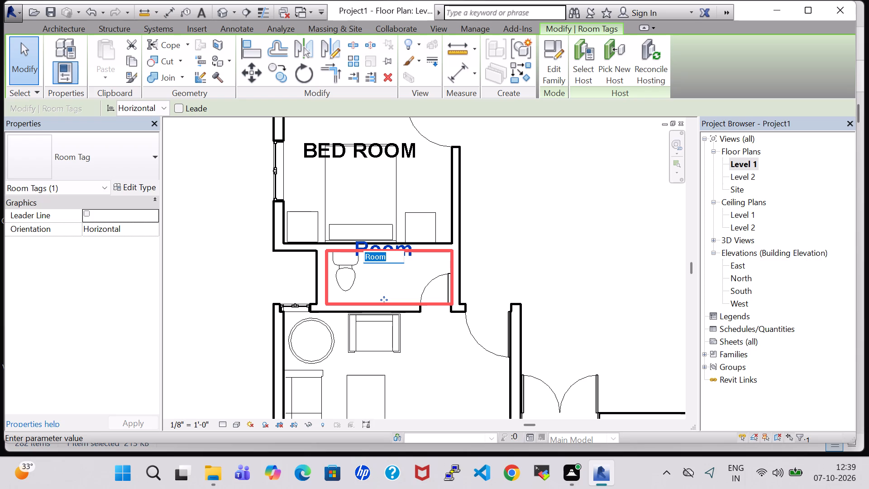
key("BackSpace")
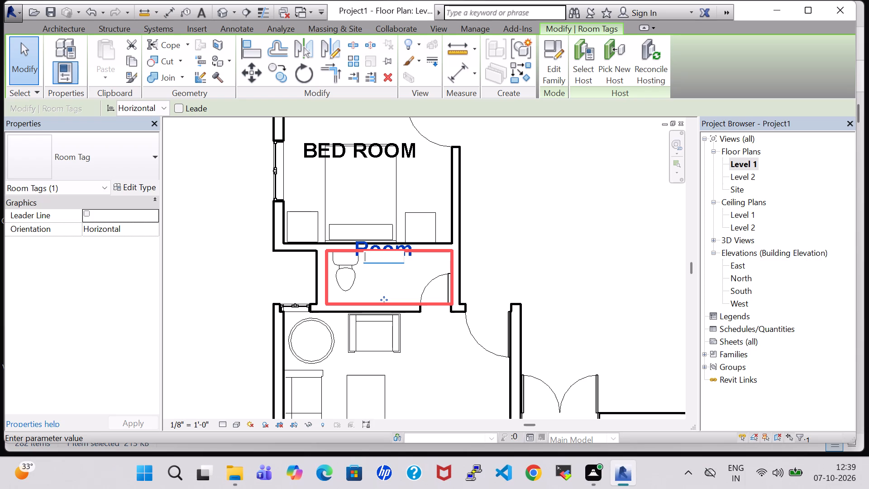
type("WC")
key("equal")
key("BackSpace")
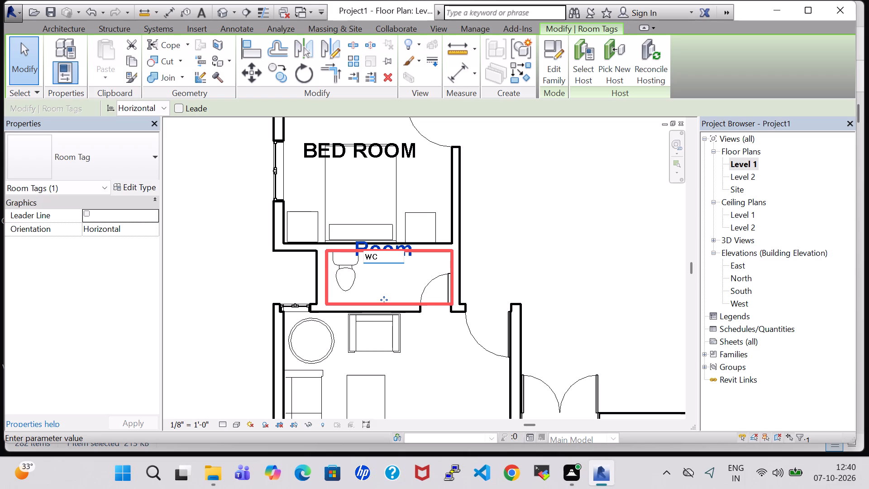
key("shift+plus")
type("BATH")
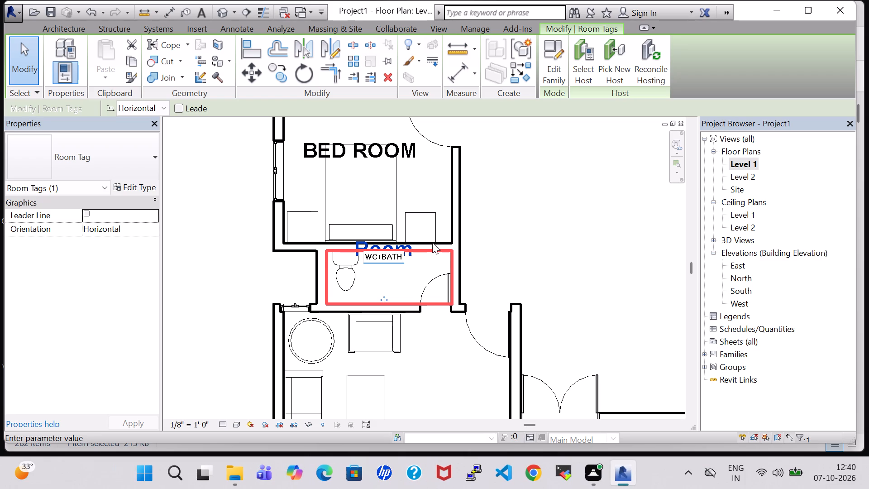
key("Return")
left_click(506, 264)
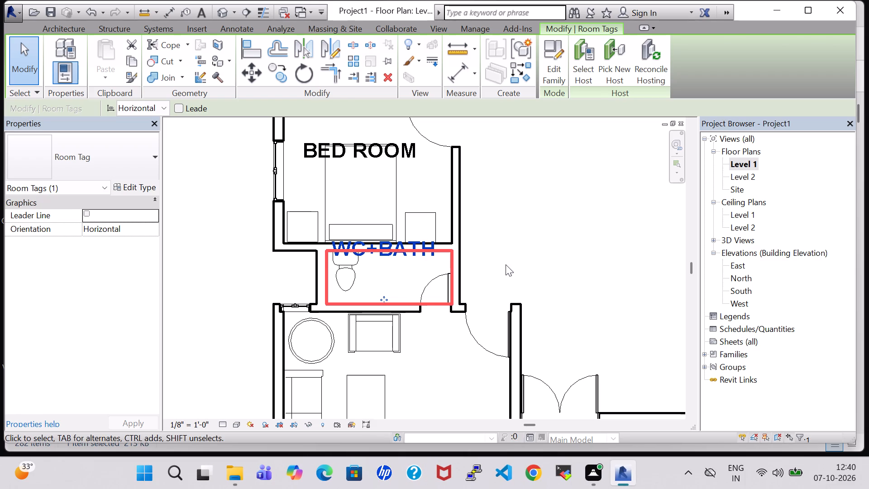
Nudge the WC+BATH tag south so it sits inside the small bathroom, clear of its north wall.
left_click(398, 261)
left_click(397, 249)
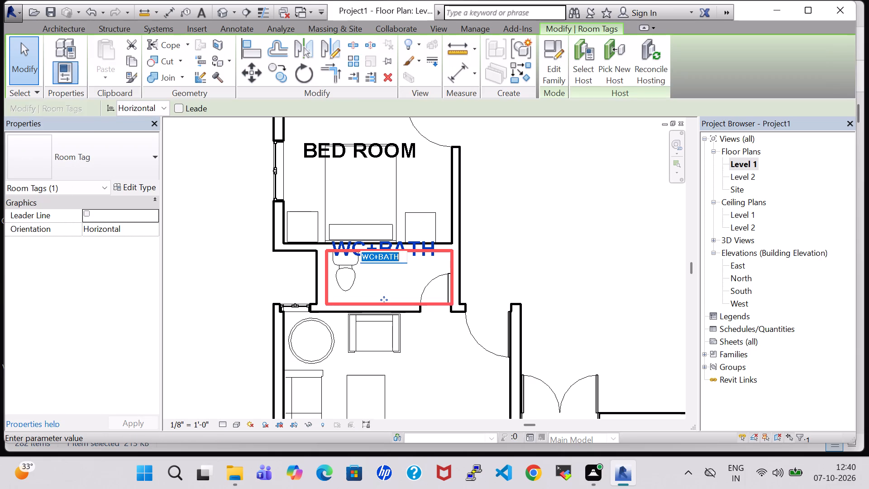
left_click(392, 265)
key("Down")
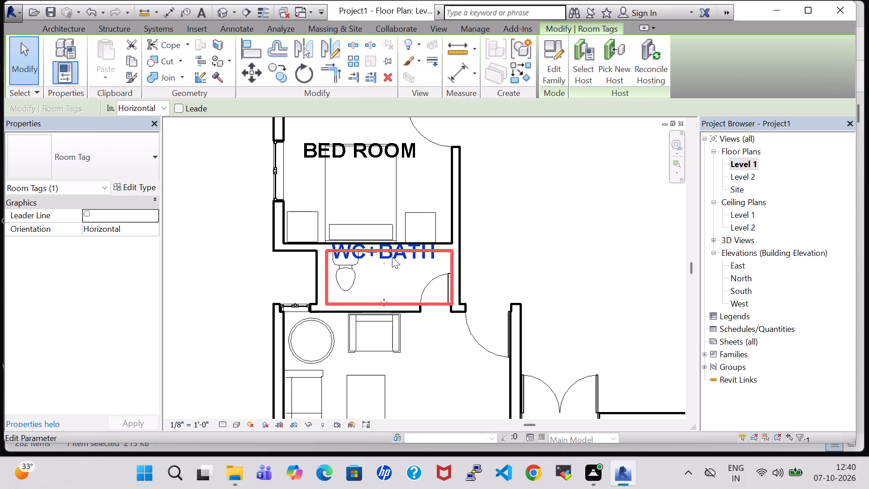
key("Down")
key("Down")
key("Down")
key("Down")
key("Down")
key("Down")
key("Down")
key("Down")
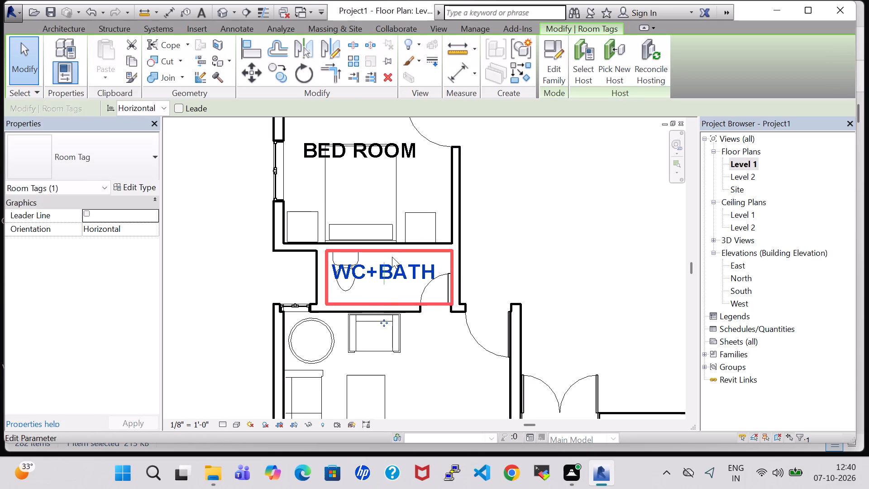
left_click(83, 216)
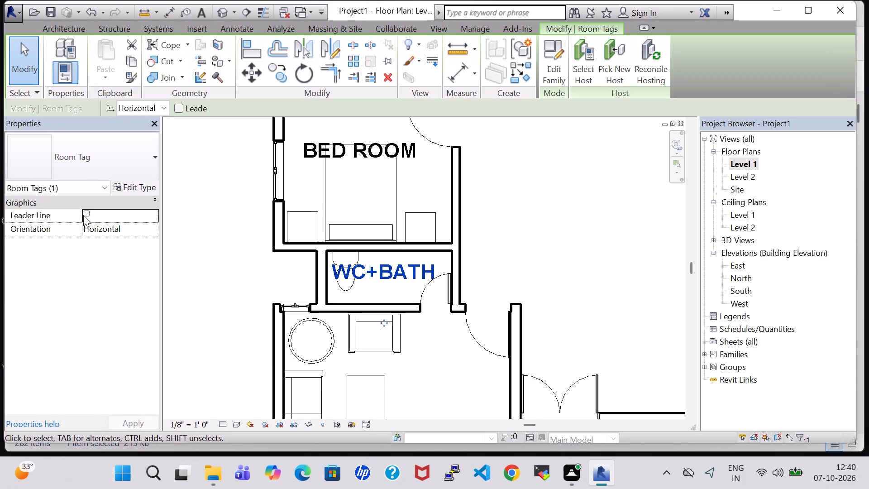
left_click(86, 210)
left_click(86, 211)
left_click(180, 257)
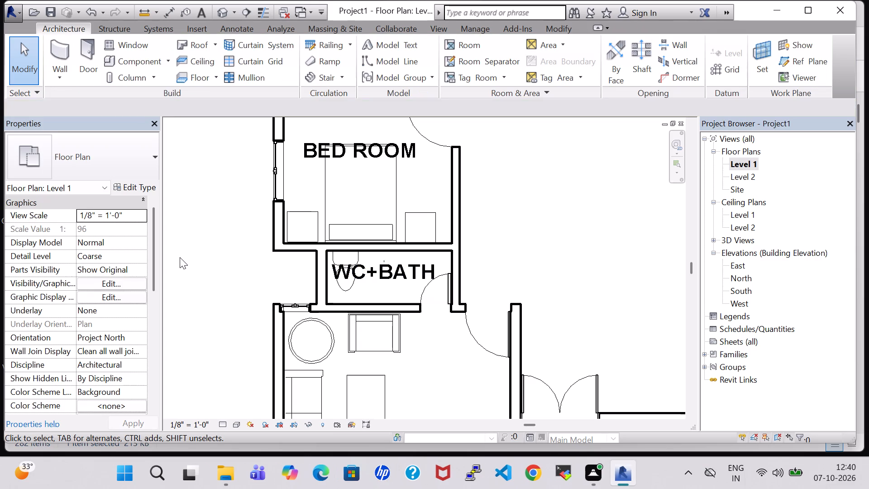
Rename the large southwest room with the sofa and bed as GUEST ROOM through its tag.
scroll(546, 261, "down", 5)
middle_click(549, 230)
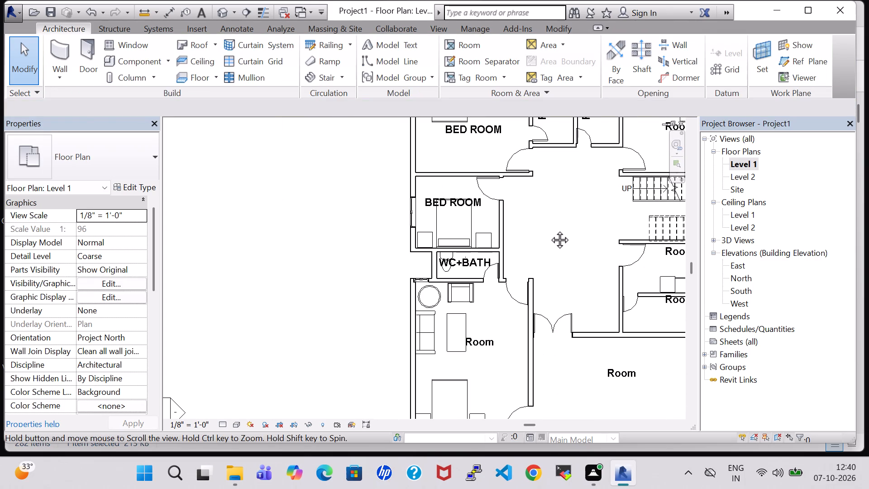
left_click(489, 345)
left_click(489, 345)
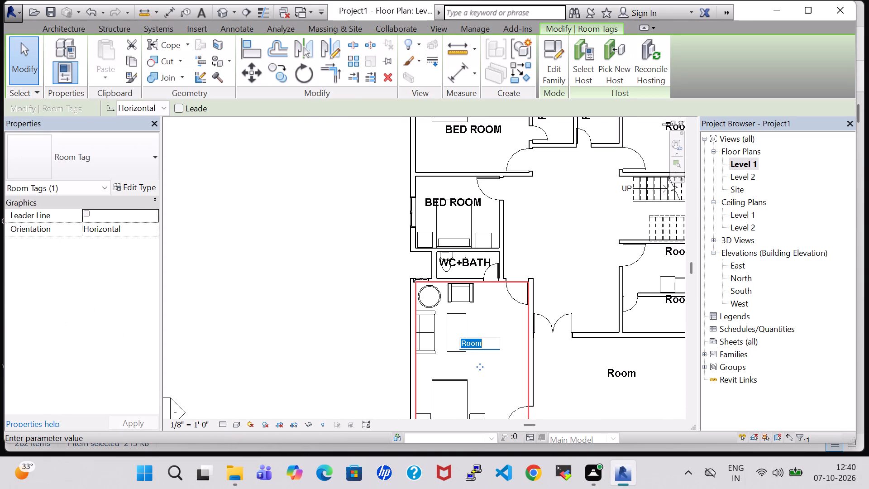
key("BackSpace")
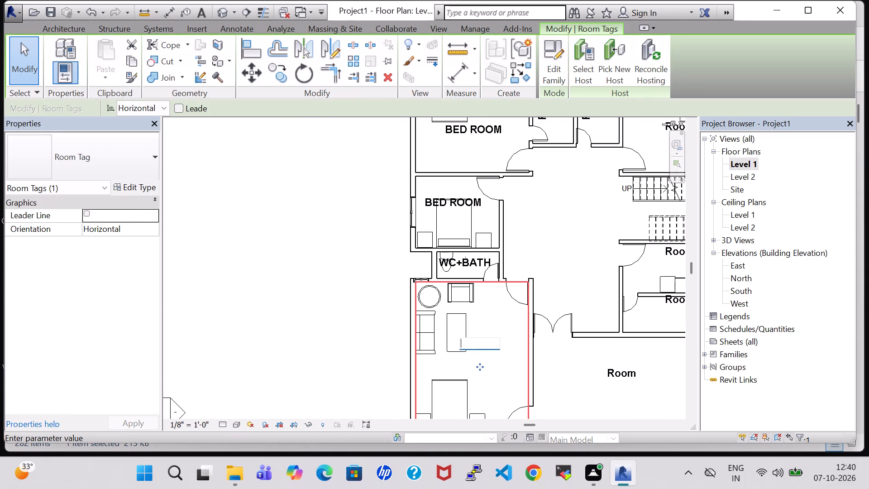
type("GUEST ROOM")
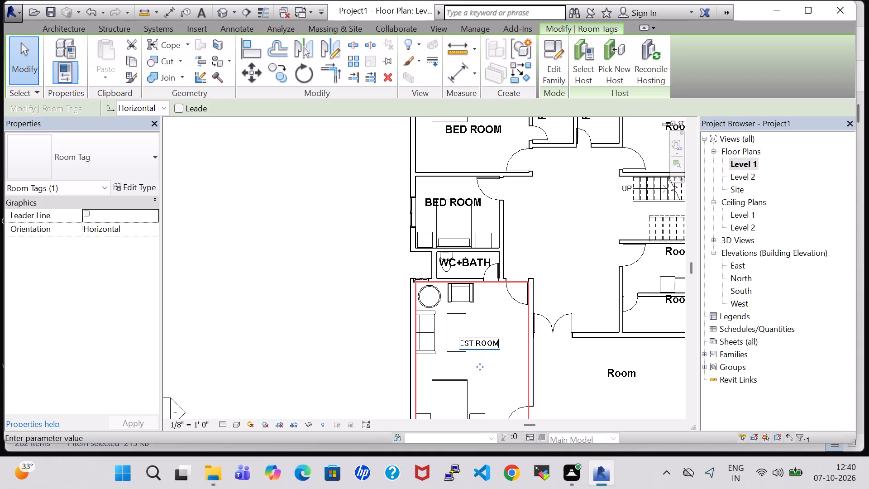
left_click(511, 368)
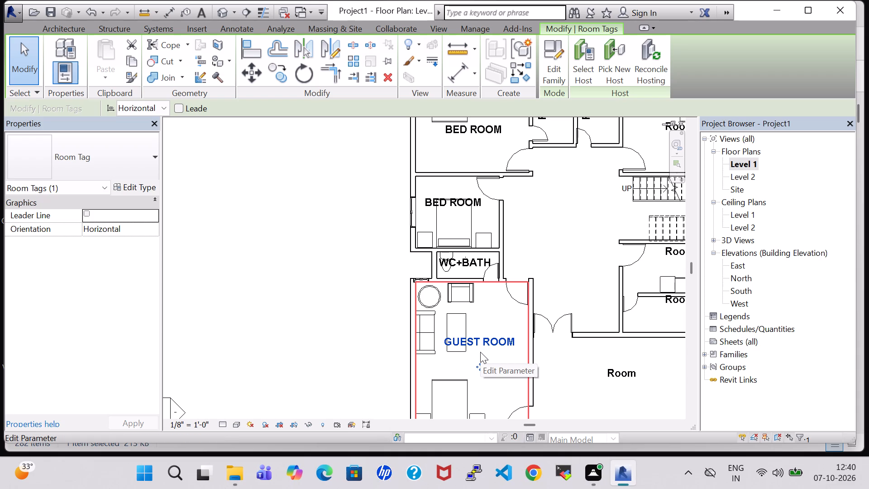
Nudge the GUEST ROOM tag south and slightly west so it sits between the coffee table and the bed.
key("Down")
key("Down")
key("Down")
key("Down")
key("Down")
key("Down")
key("Down")
key("Down")
key("Down")
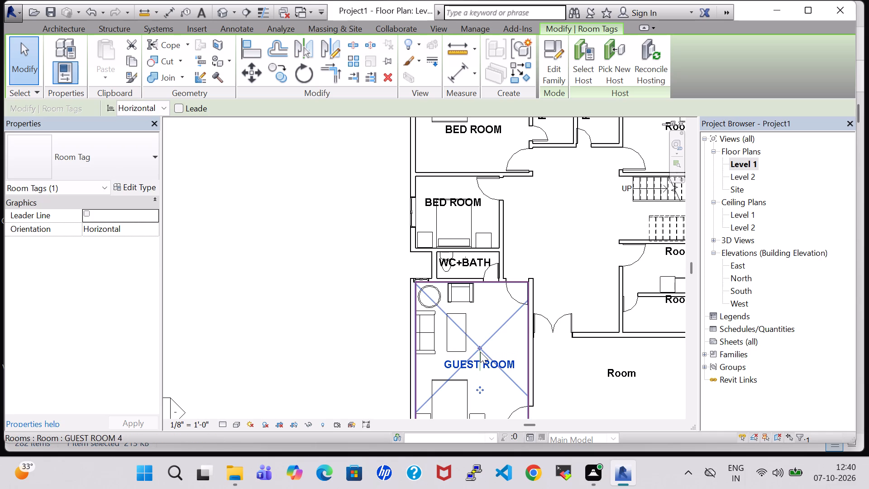
key("Left")
left_click(353, 283)
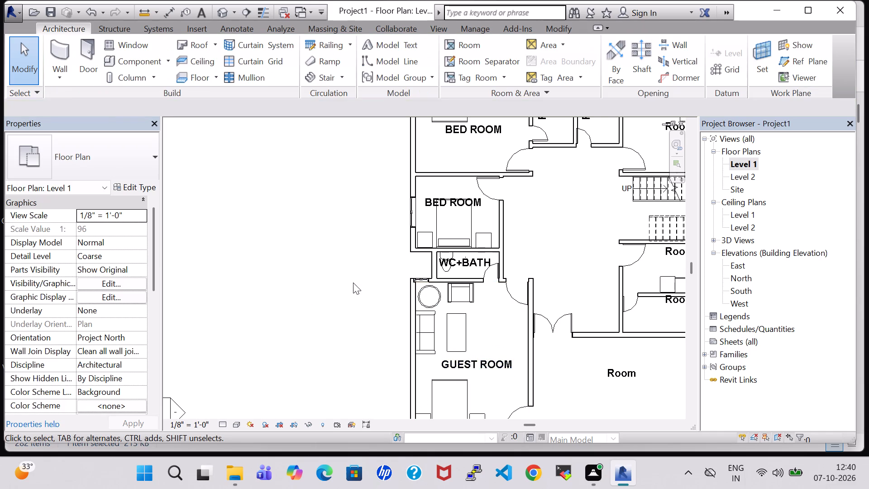
Rename the large room outside the double entrance door, east of the guest room, as VERANDA through its tag.
scroll(510, 271, "down", 2)
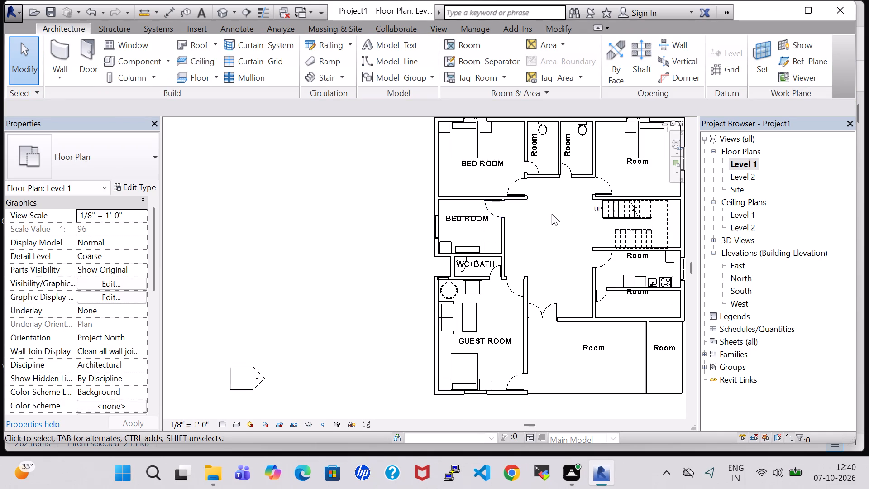
scroll(553, 215, "down", 1)
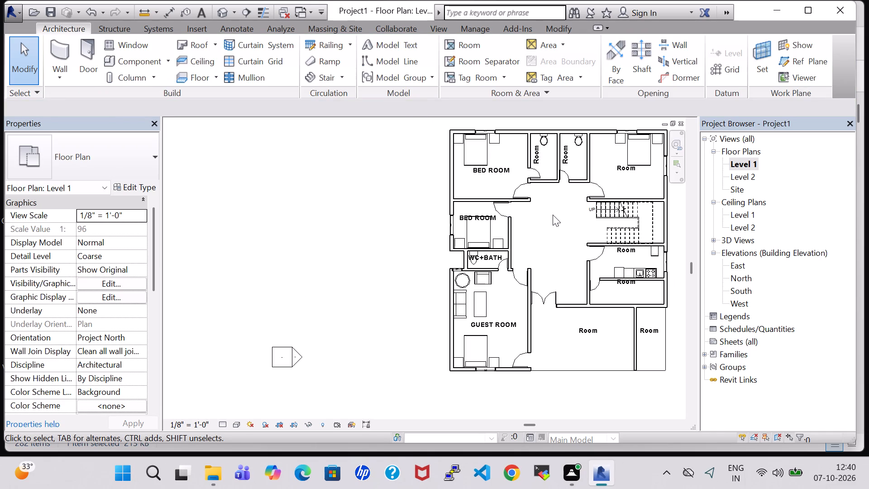
left_click(598, 336)
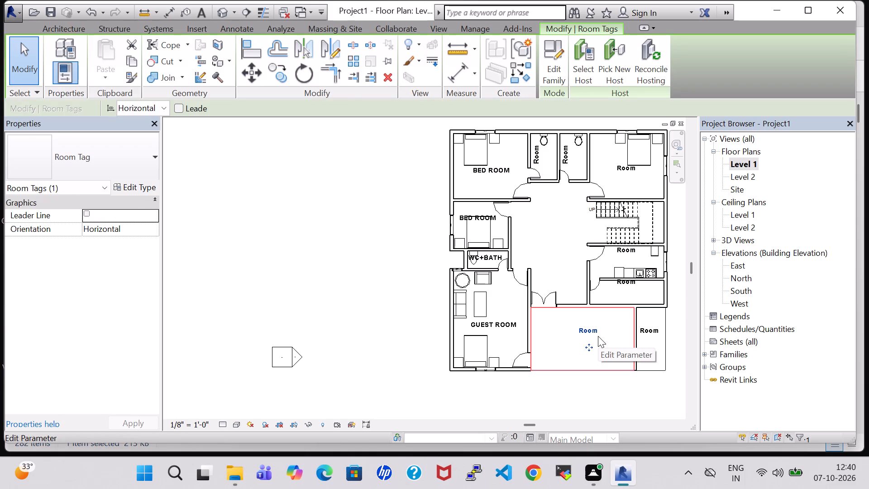
key("v")
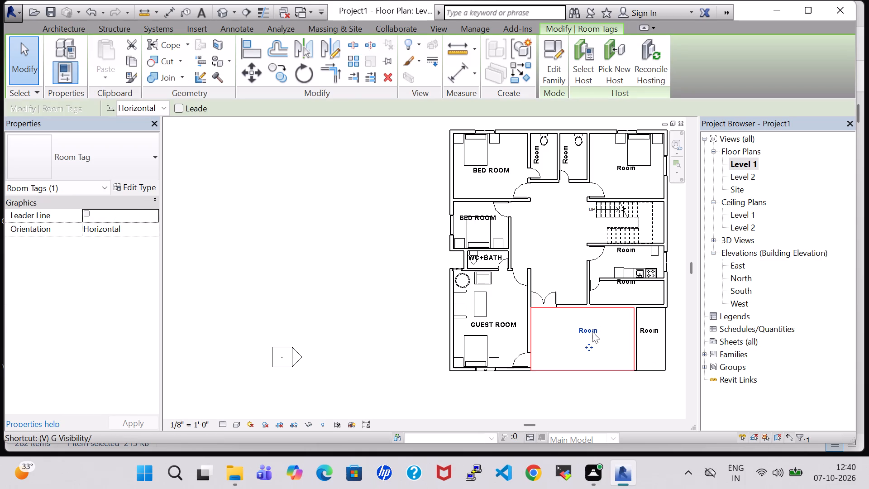
left_click(592, 331)
key("BackSpace")
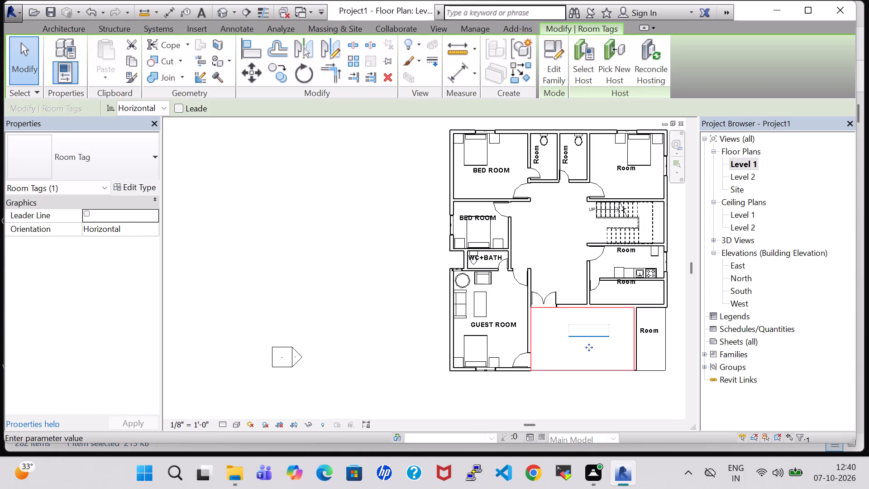
type("VER")
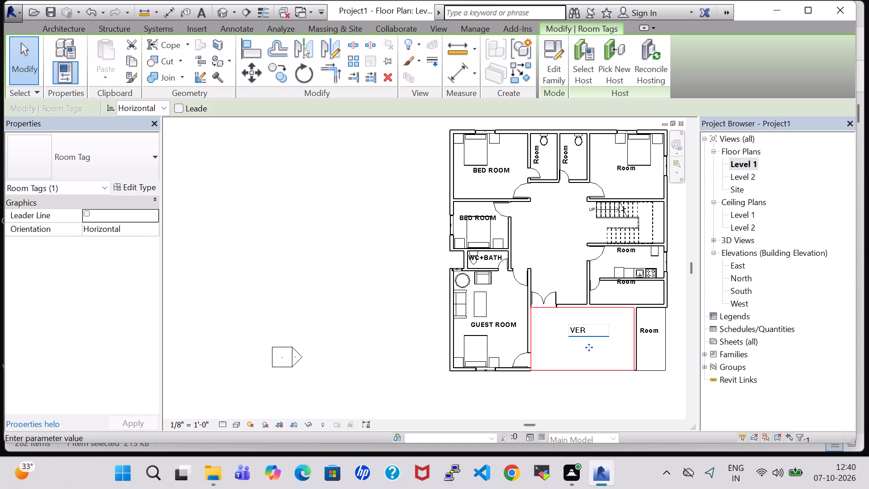
type("ANDA")
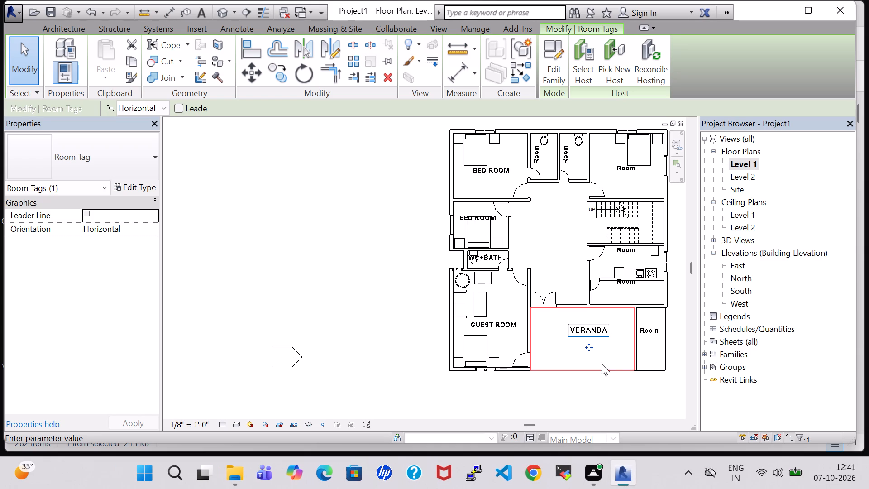
left_click(592, 388)
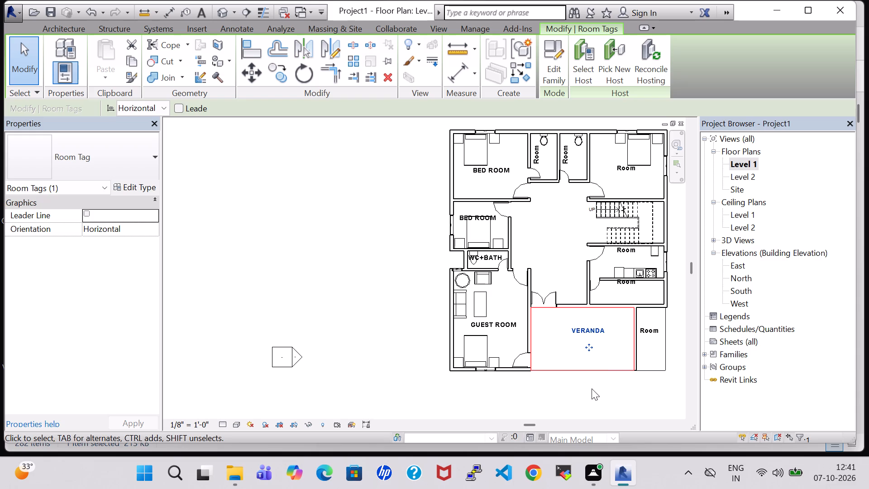
Rename the narrow room east of the veranda as PORCH through its tag.
middle_click_drag(592, 388, 477, 387)
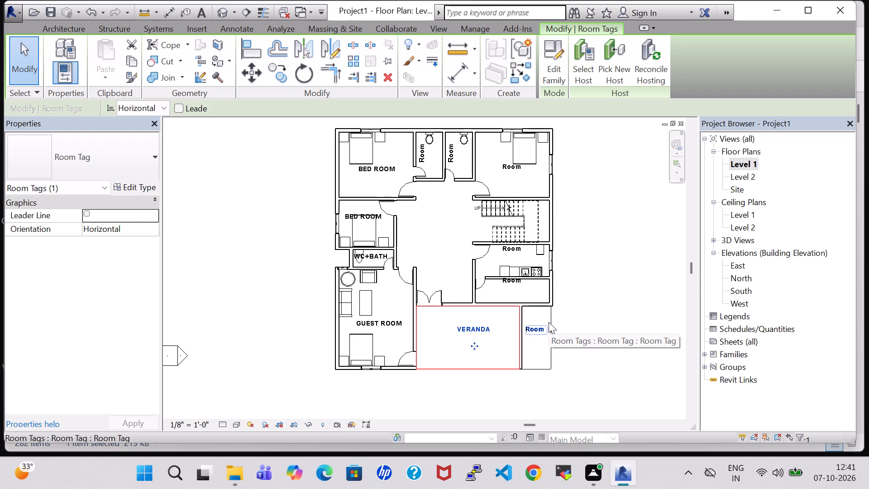
scroll(436, 225, "up", 1)
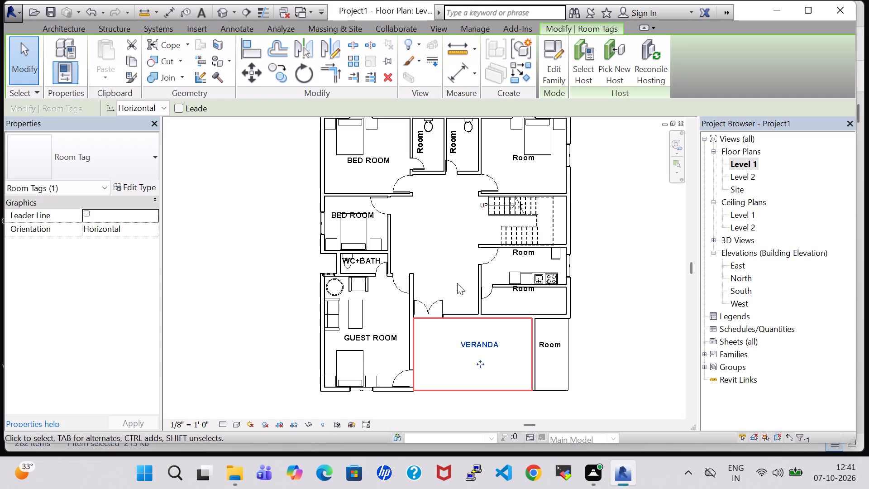
left_click(558, 349)
left_click(558, 349)
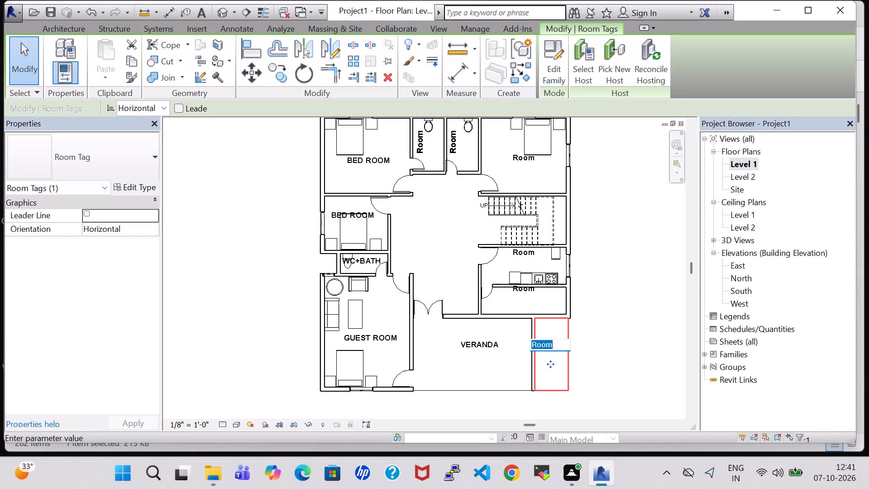
key("BackSpace")
type("PORCH")
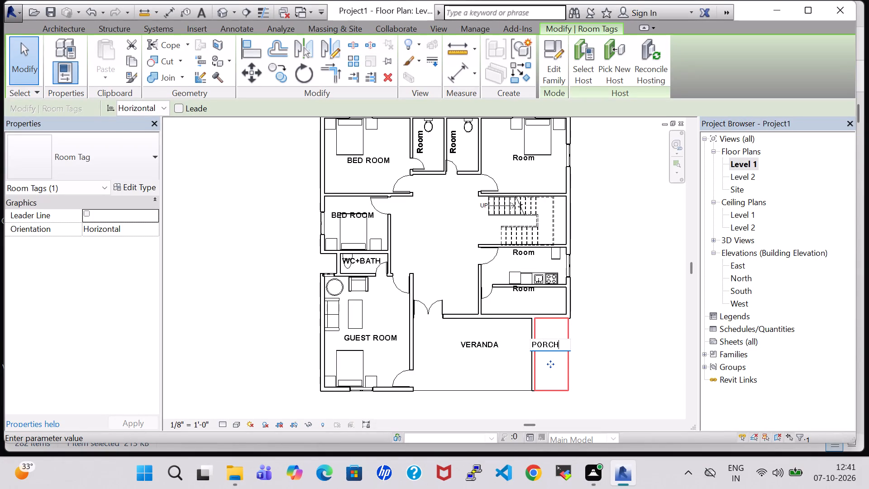
key("Return")
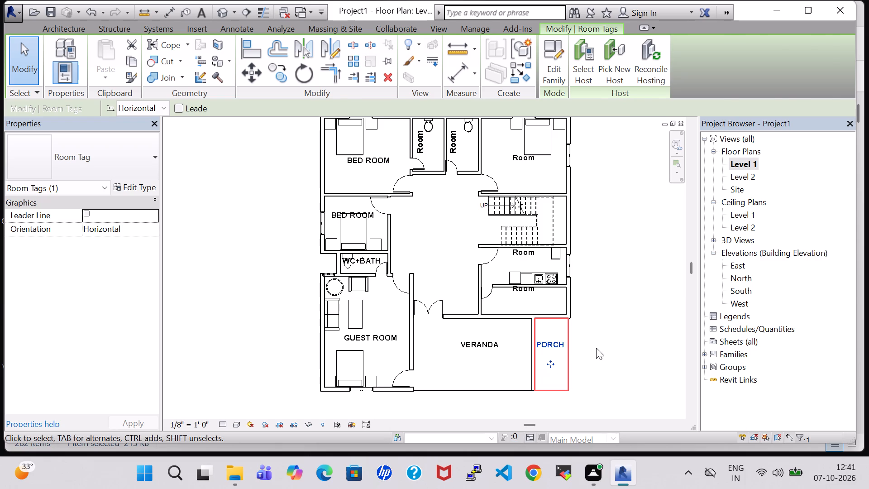
left_click(596, 348)
Nudge the PORCH tag slightly east so it sits clear of the wall shared with the veranda.
left_click(559, 348)
key("Right")
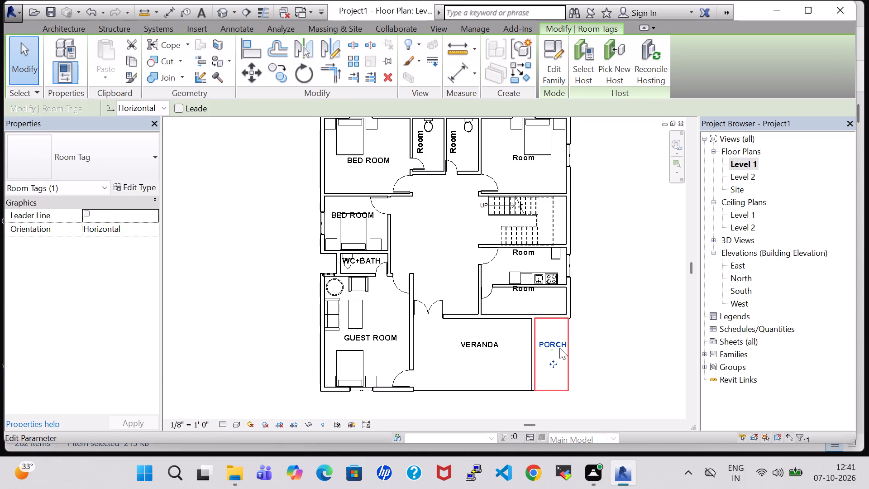
left_click(611, 334)
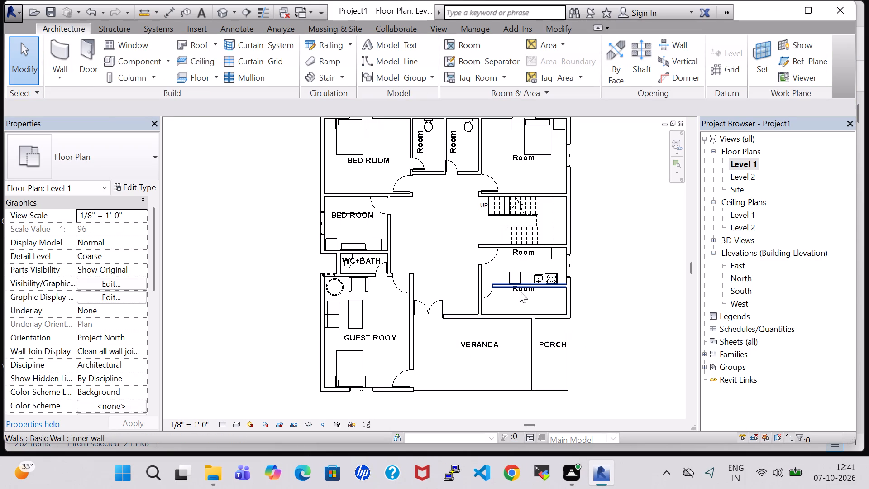
Rename the room with the sink and stove, south of the stairs, as KITCHEN through its tag.
left_click(528, 253)
left_click(623, 312)
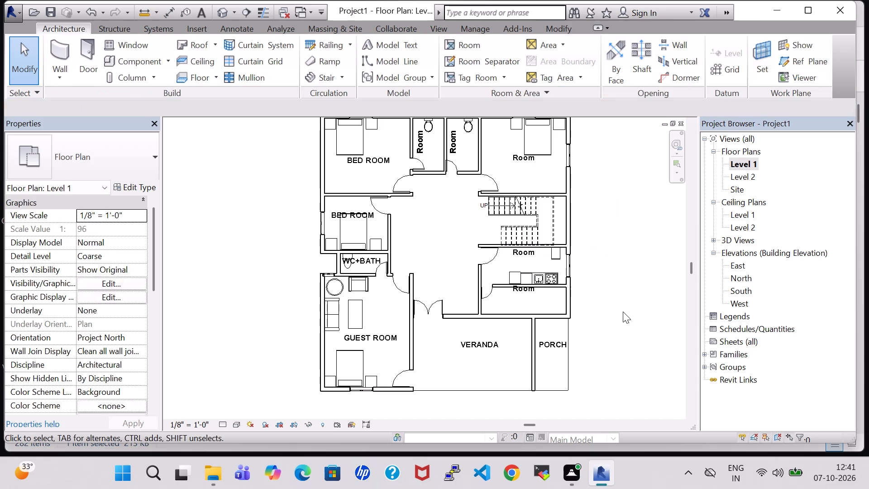
left_click(524, 257)
left_click(524, 257)
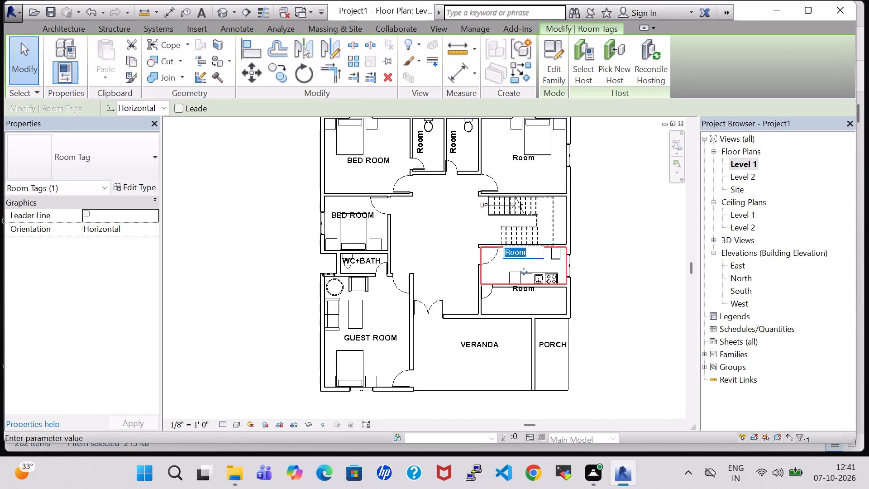
key("BackSpace")
type("KITCHEN")
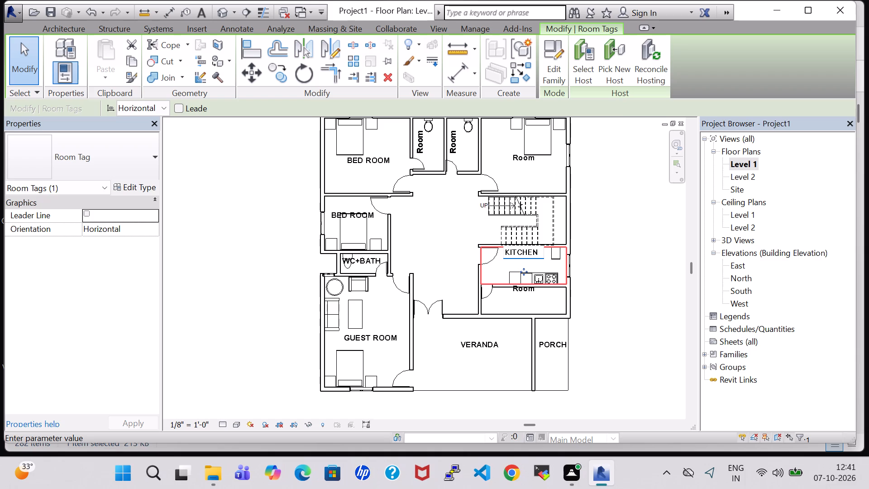
key("Down")
key("Return")
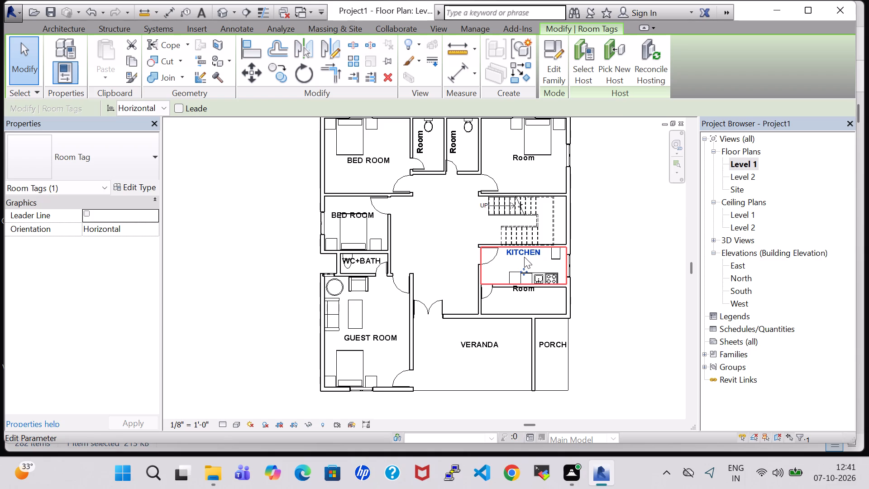
Nudge the KITCHEN tag south so it sits between the north wall and the counter.
key("Down")
key("Down")
left_click(605, 249)
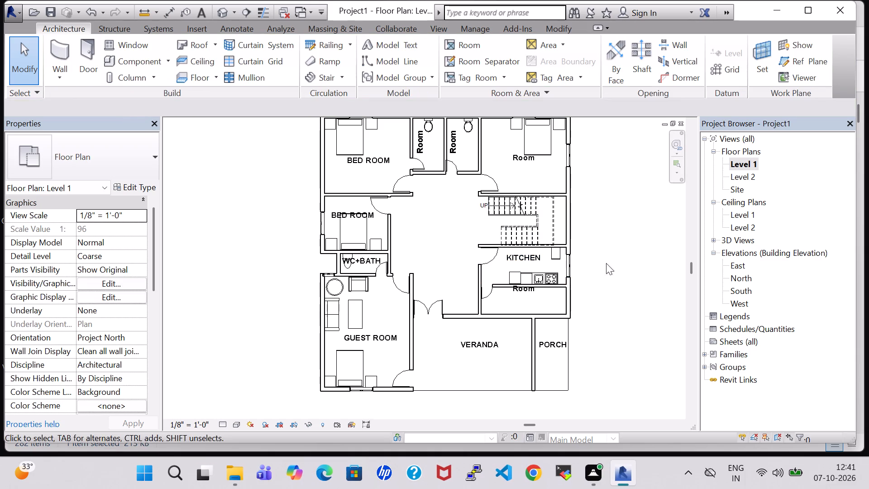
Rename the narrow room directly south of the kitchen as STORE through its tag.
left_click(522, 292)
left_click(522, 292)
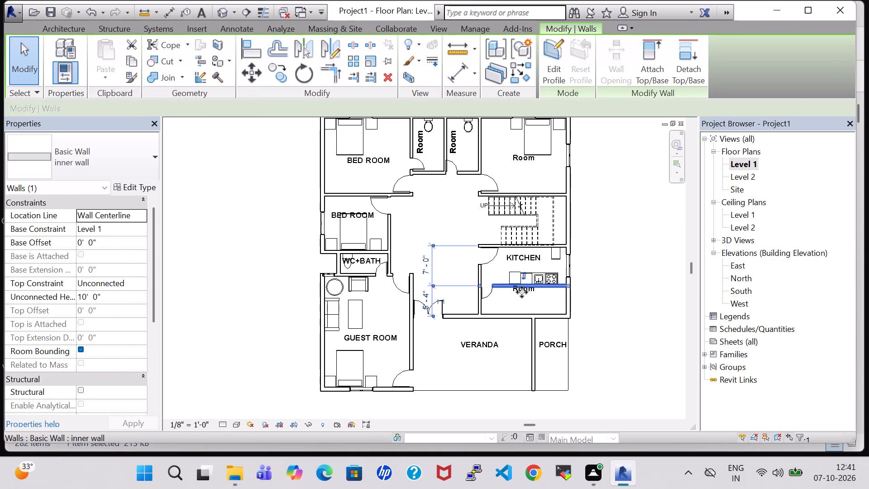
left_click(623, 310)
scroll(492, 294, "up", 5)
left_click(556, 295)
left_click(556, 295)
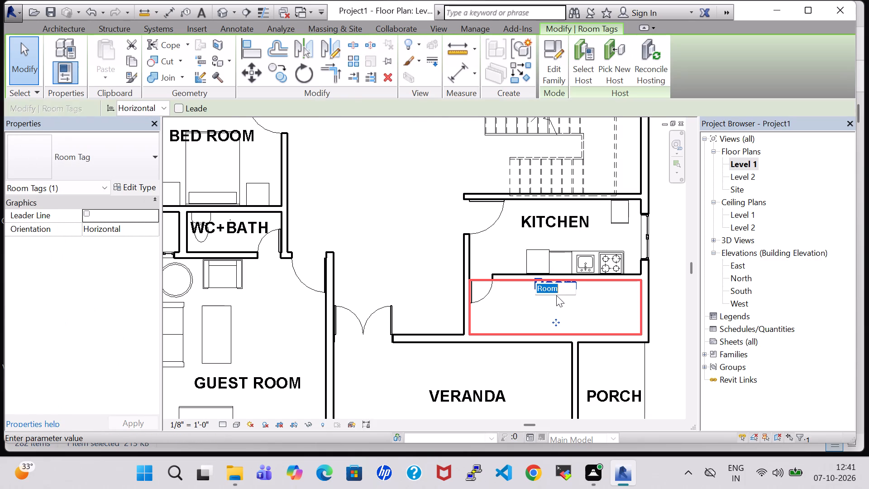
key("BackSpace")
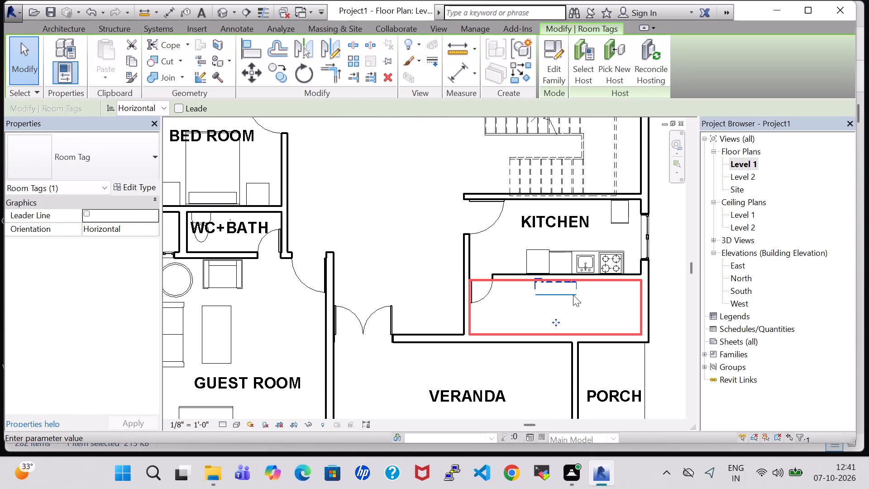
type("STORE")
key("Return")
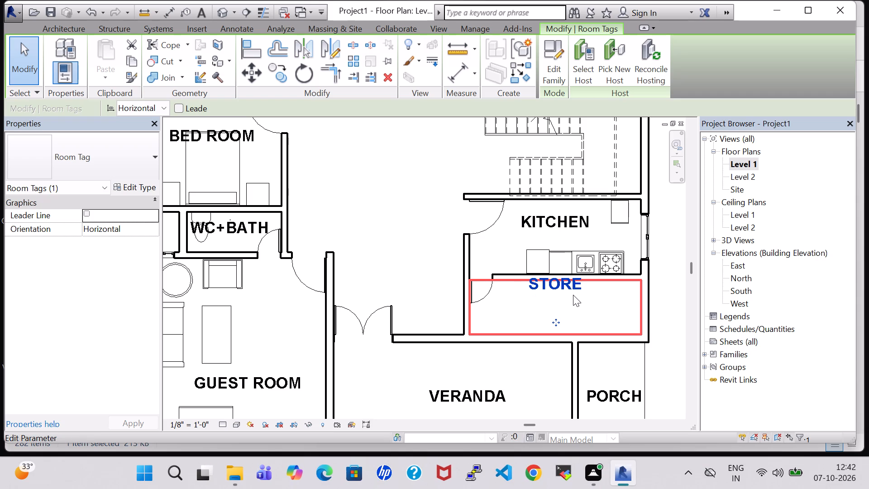
Nudge the STORE tag south until it sits inside the room, clear of the kitchen wall.
key("Down")
key("Down")
key("Down")
key("Down")
key("Down")
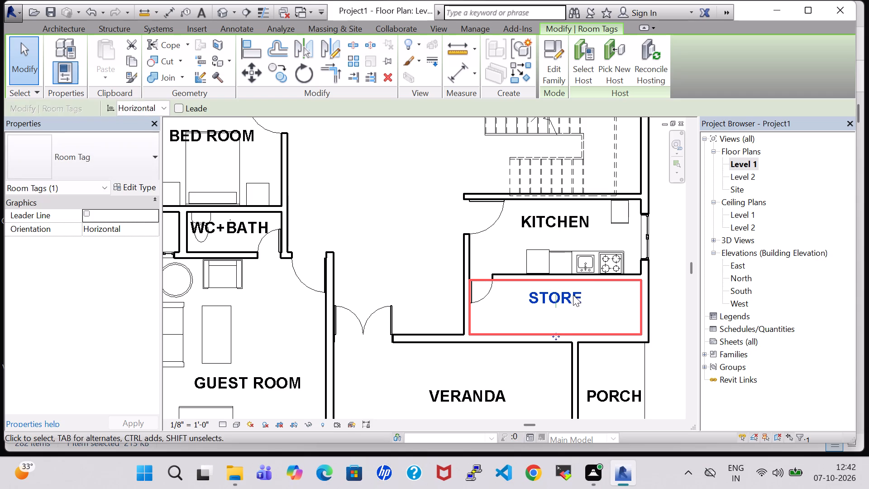
key("Down")
key("Down")
left_click(673, 323)
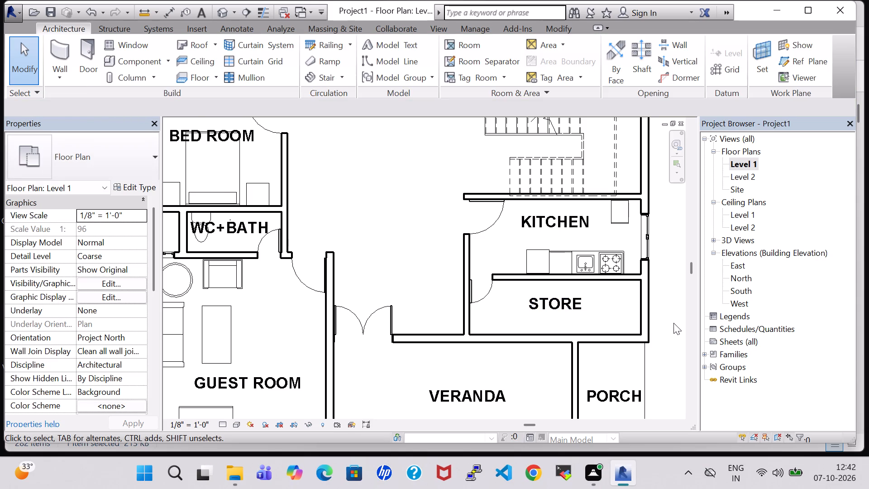
Change the name of the room south of the kitchen to STORE ROOM through its tag.
scroll(667, 322, "down", 3)
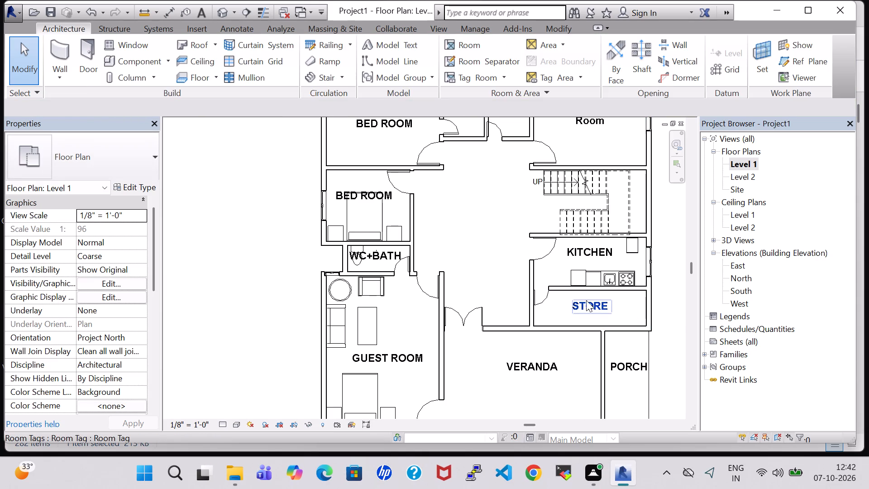
left_click(595, 299)
left_click(606, 306)
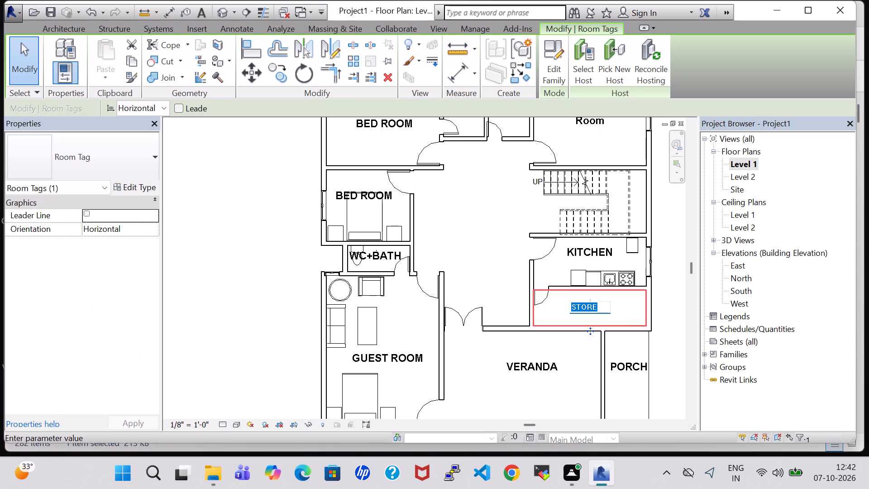
key("space")
type("STORE ROOM")
key("Return")
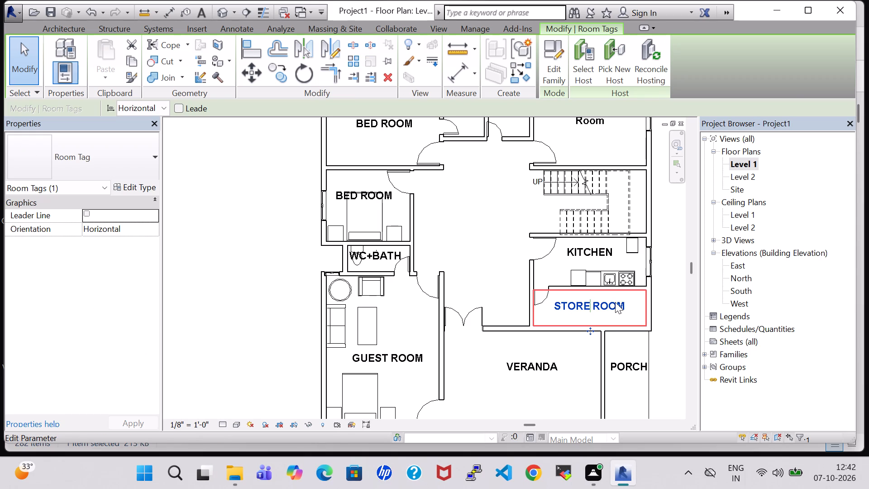
left_click(670, 292)
Rename the northeast room beside the staircase as BED ROOM through its tag.
scroll(669, 292, "down", 1)
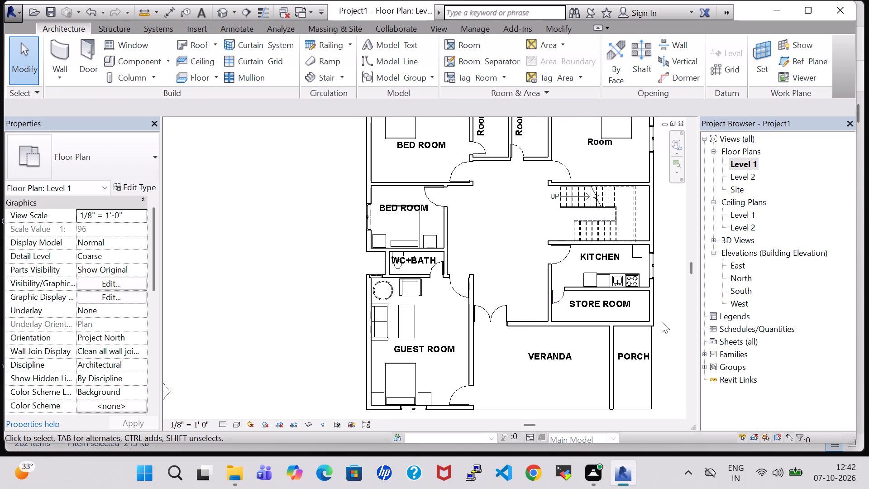
scroll(662, 321, "down", 1)
middle_click_drag(664, 321, 641, 329)
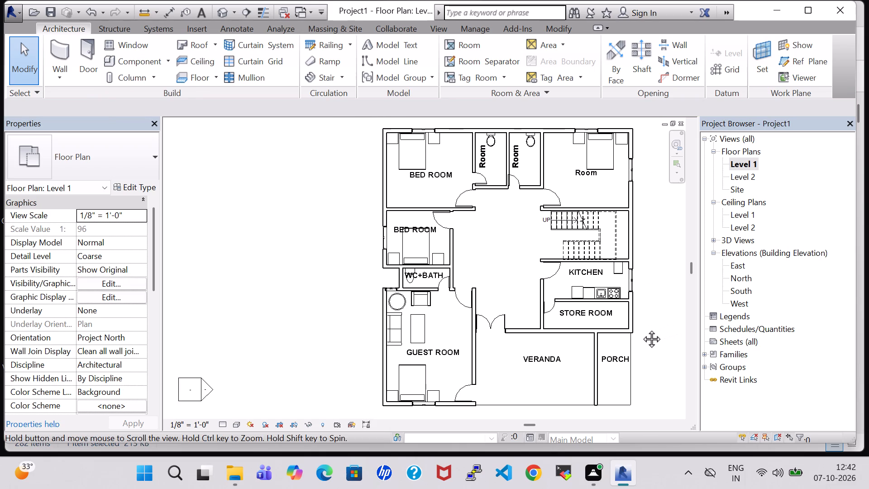
middle_click_drag(641, 329, 637, 331)
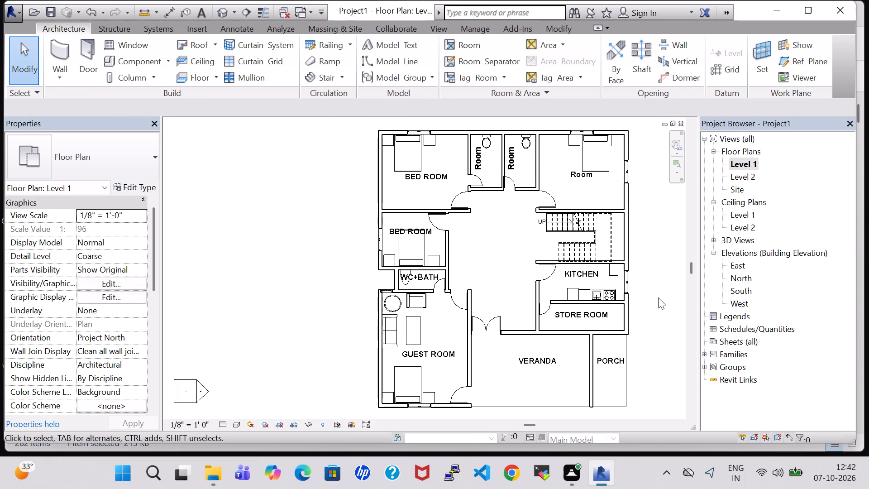
middle_click_drag(654, 261, 635, 317)
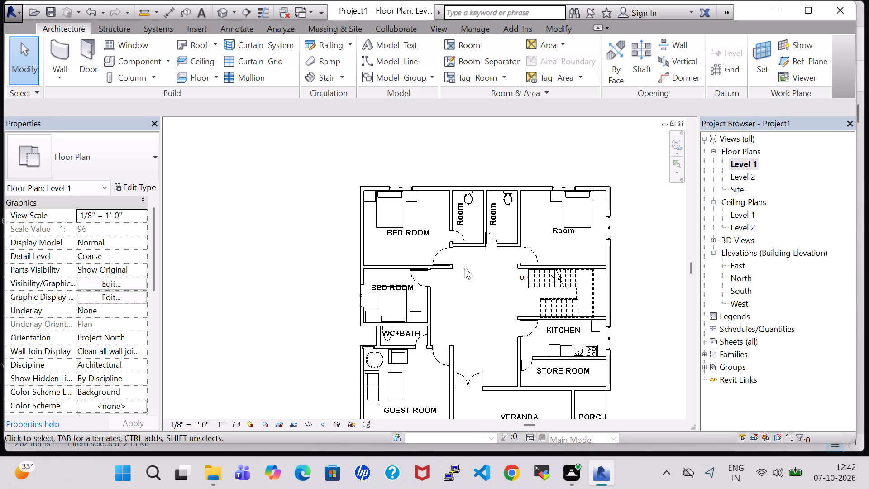
left_click(562, 236)
left_click(562, 236)
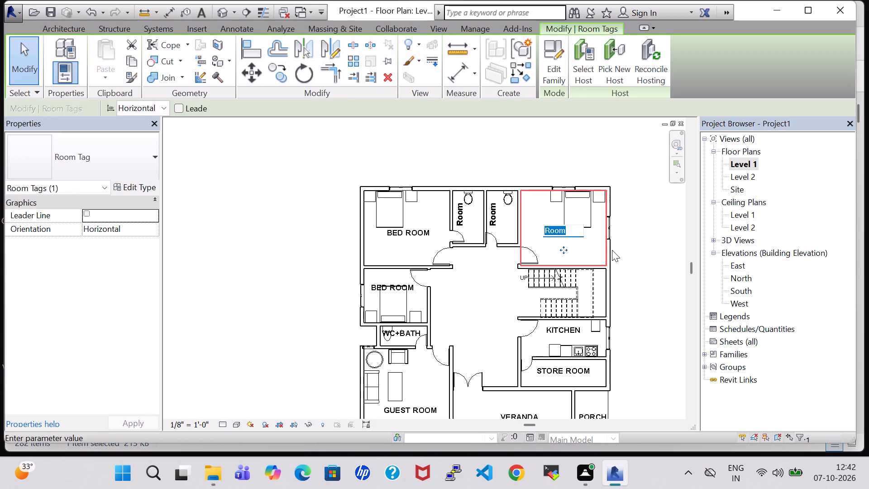
key("BackSpace")
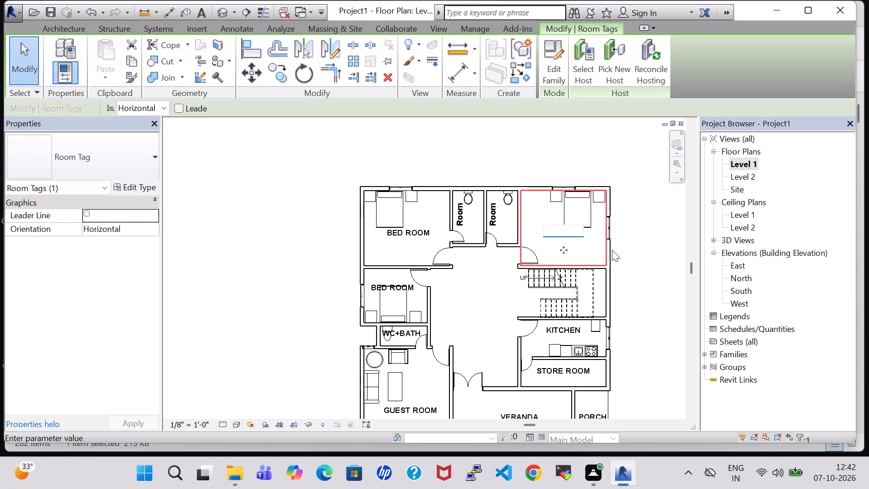
type("BE")
type("D ROOM")
key("Return")
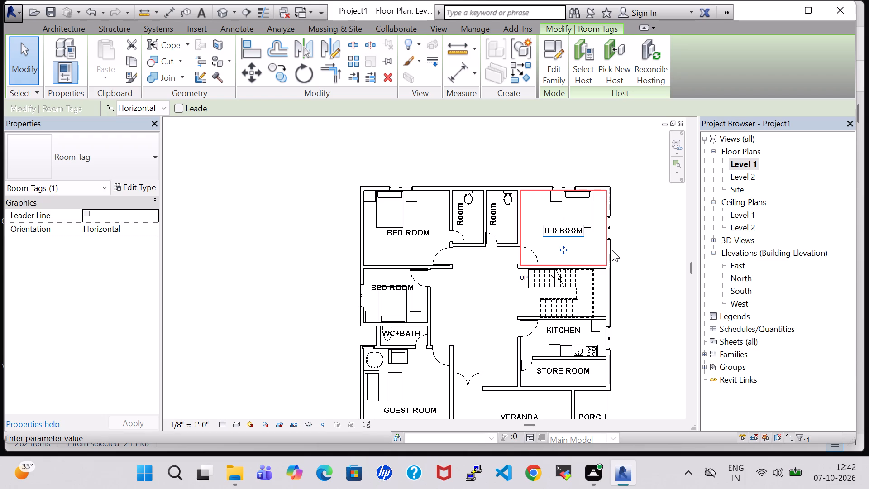
Nudge the northeast BED ROOM tag slightly south and east so it sits below the bed.
key("Down")
key("Down")
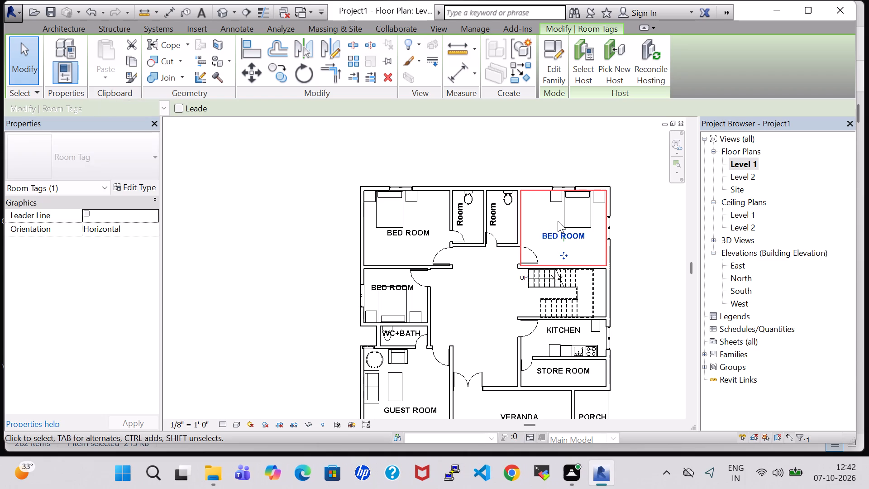
key("Down")
key("Up")
key("Right")
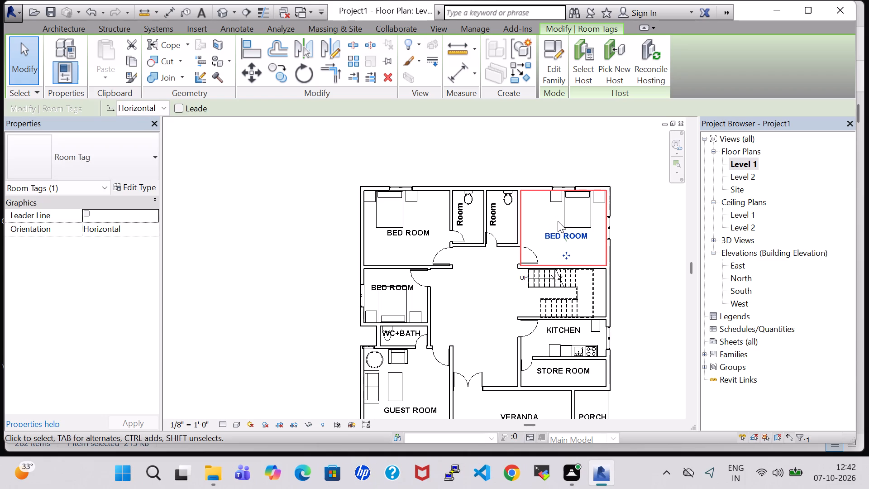
left_click(640, 263)
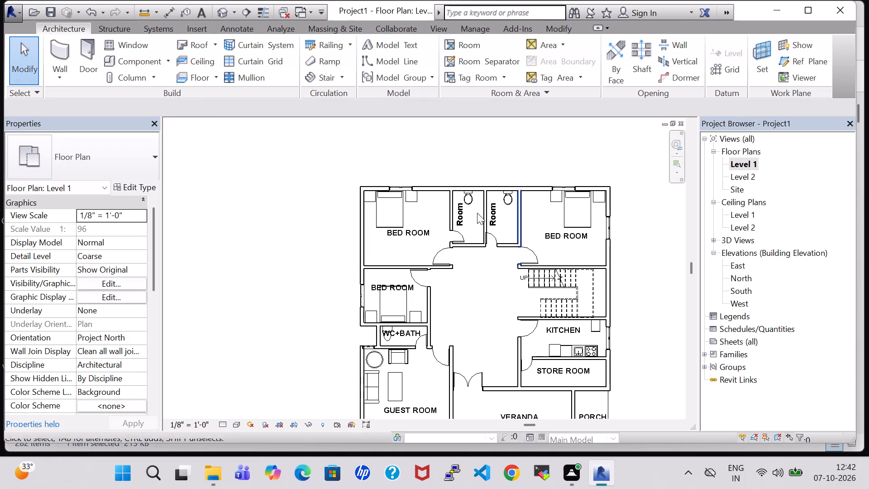
Rename the western of the two toilets between the north bedrooms as WC+BATH through its tag.
scroll(475, 219, "up", 3)
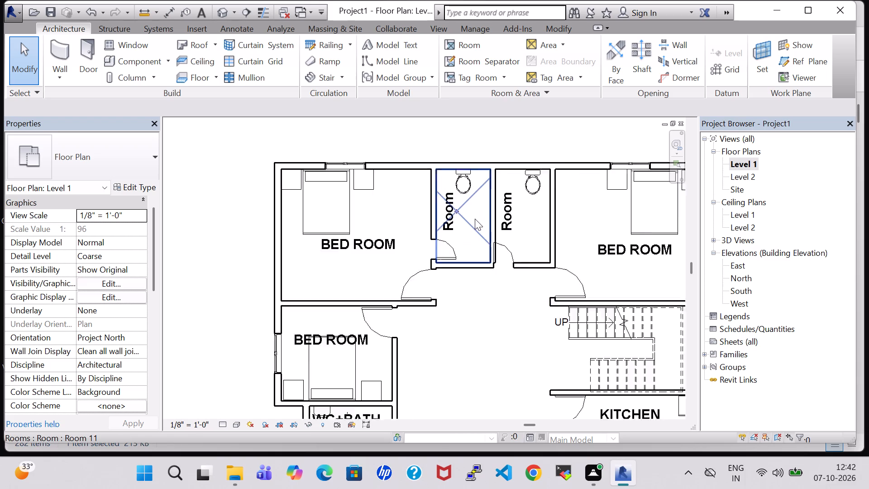
scroll(475, 219, "up", 5)
left_click(427, 213)
left_click(427, 213)
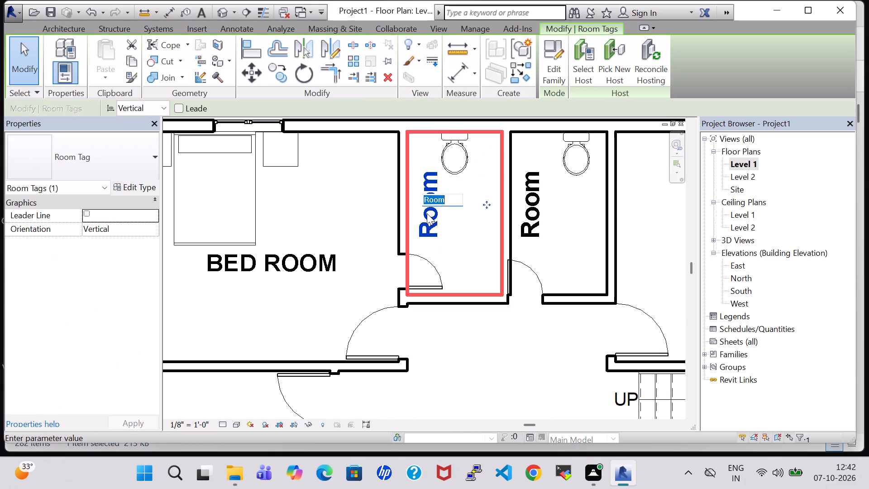
key("BackSpace")
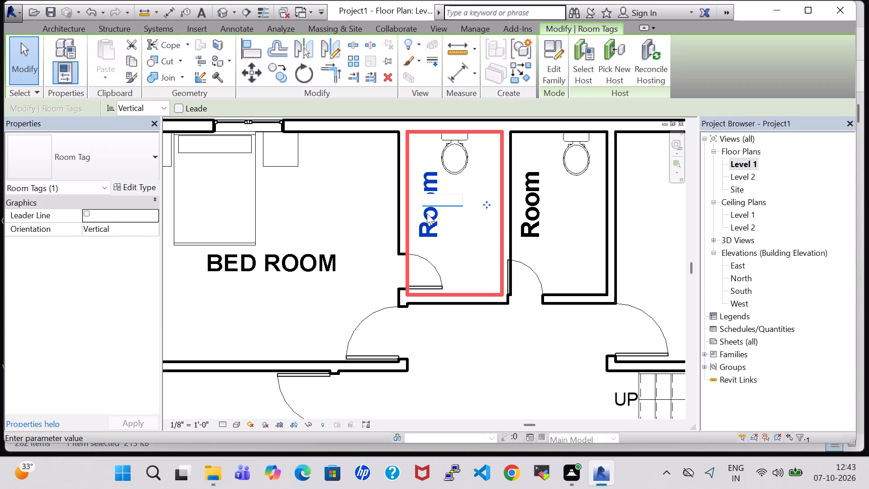
type("WC")
key("equal")
key("BackSpace")
key("shift+plus")
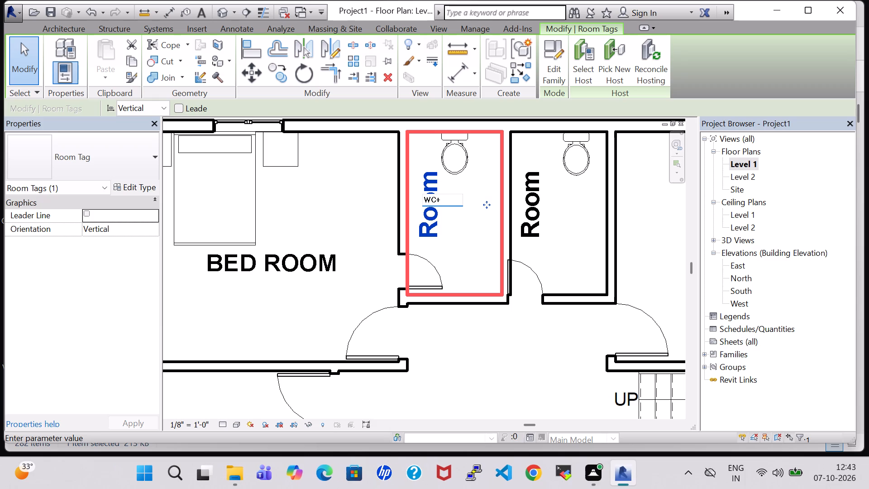
type("BAT")
key("h")
key("Return")
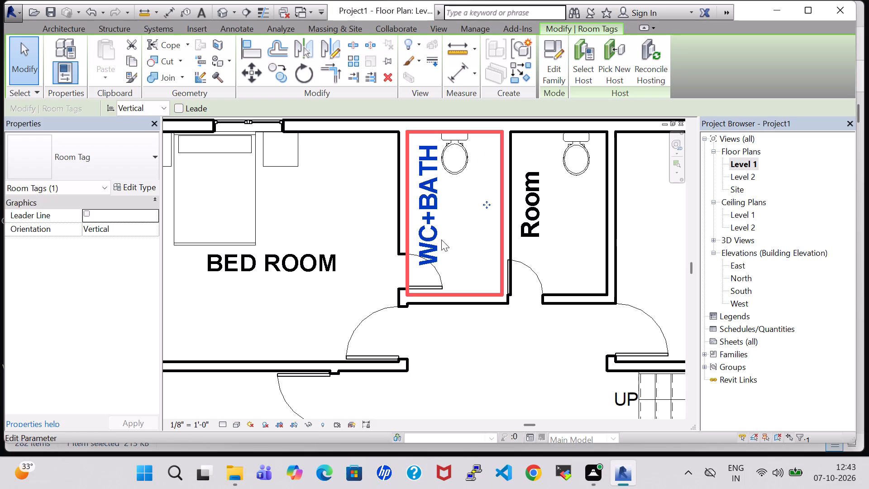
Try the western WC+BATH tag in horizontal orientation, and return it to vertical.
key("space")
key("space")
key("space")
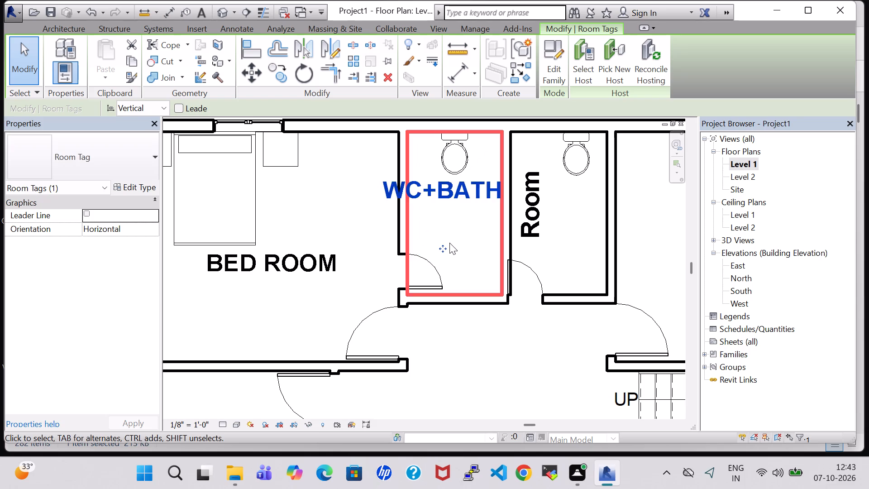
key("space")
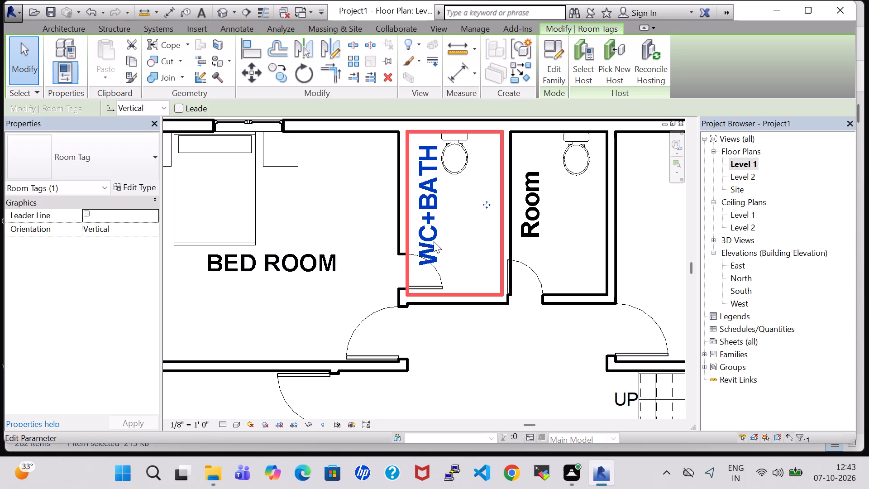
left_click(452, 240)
Rename the eastern toilet between the north bedrooms as WC+BATH through its tag.
left_click(536, 204)
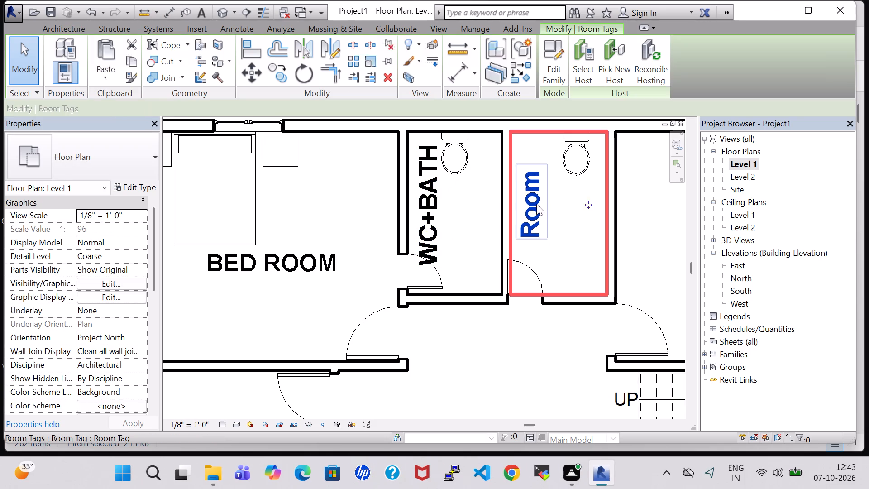
left_click(536, 204)
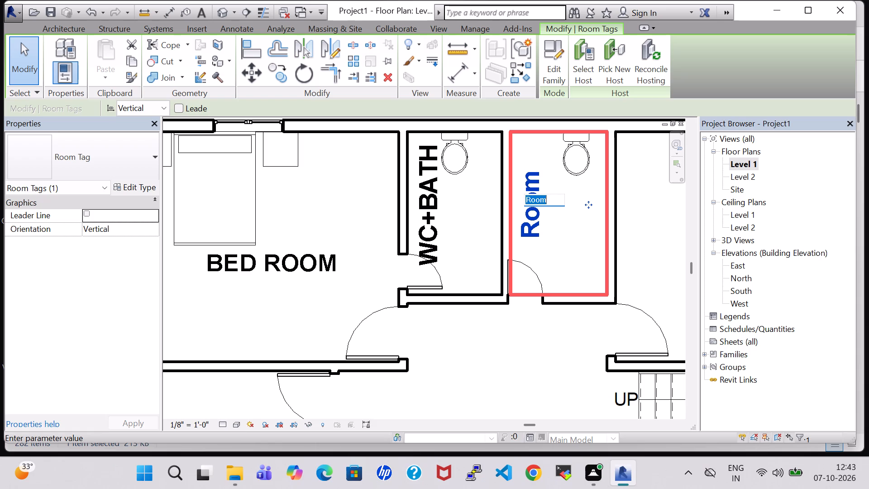
key("BackSpace")
key("w")
key("equal")
key("BackSpace")
key("c")
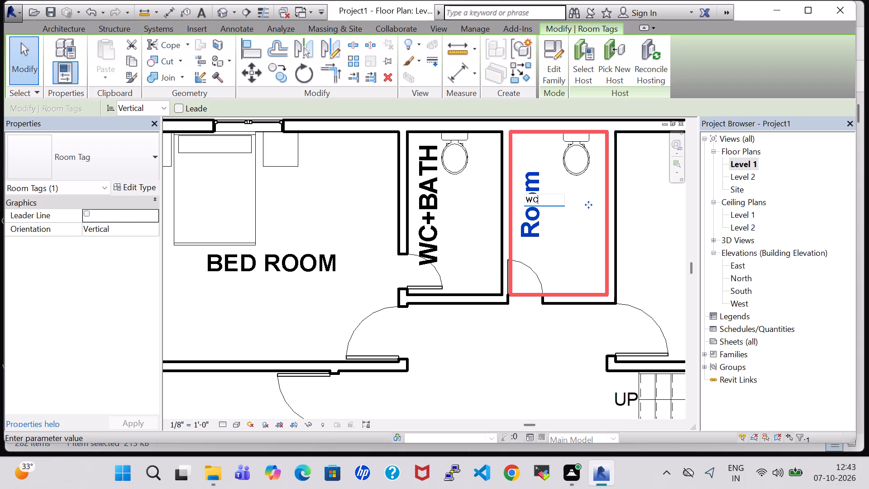
key("shift+plus")
type("BATH")
key("Return")
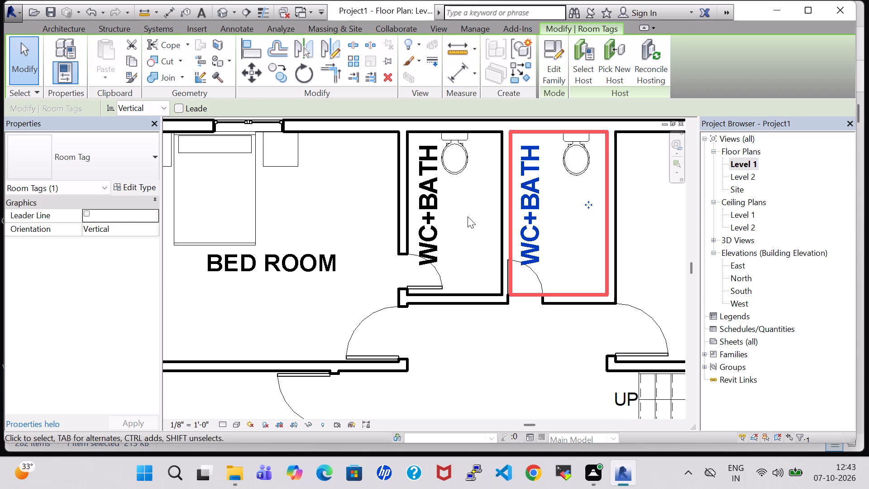
Nudge the eastern WC+BATH tag east and slightly south, between the room's west wall and the toilet fixture.
key("Right")
key("Right")
key("Right")
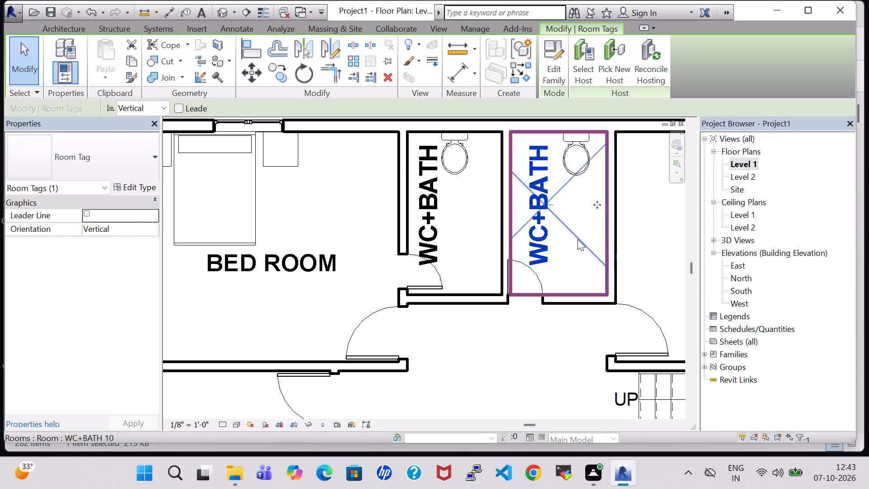
key("Right")
key("Right")
key("Right")
key("Right")
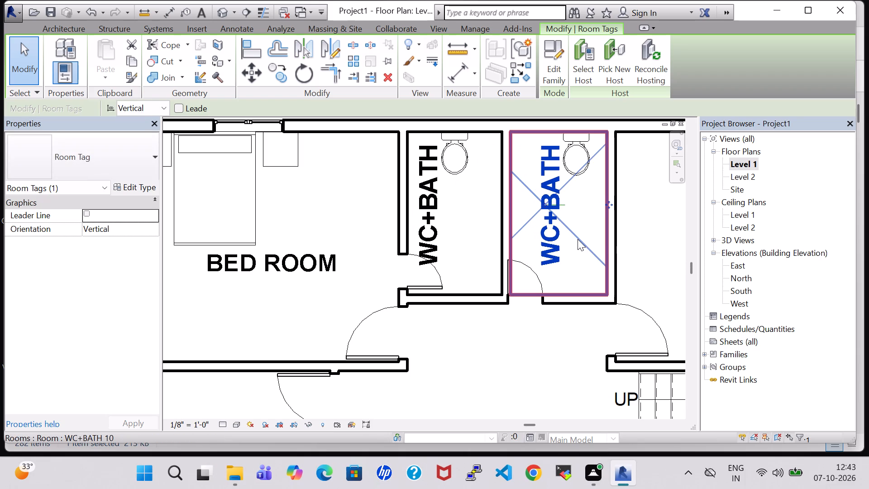
key("Down")
key("Down")
key("Left")
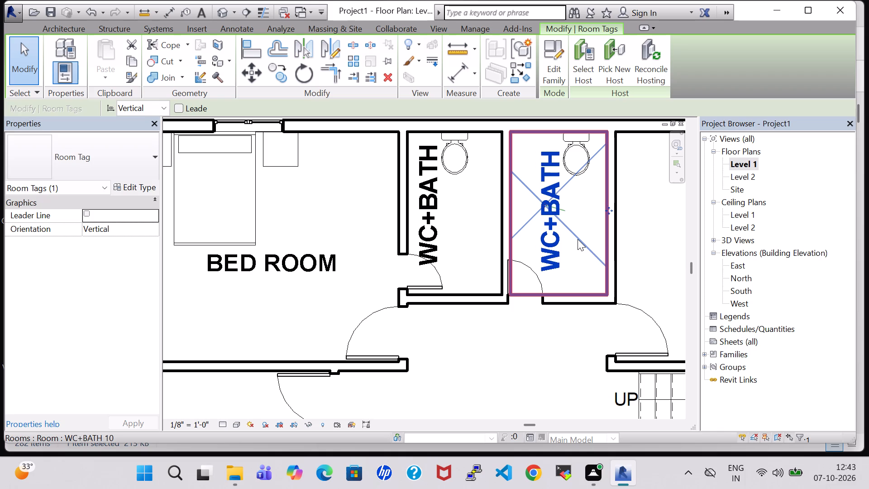
Nudge the western WC+BATH tag east and slightly south, clear of the door swing and near the room's east wall.
left_click(424, 236)
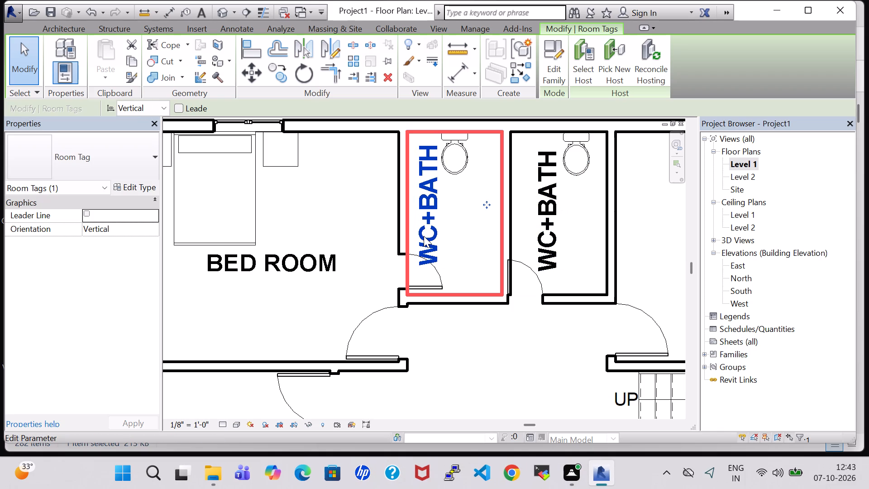
key("Right")
key("Right")
key("Right")
key("Down")
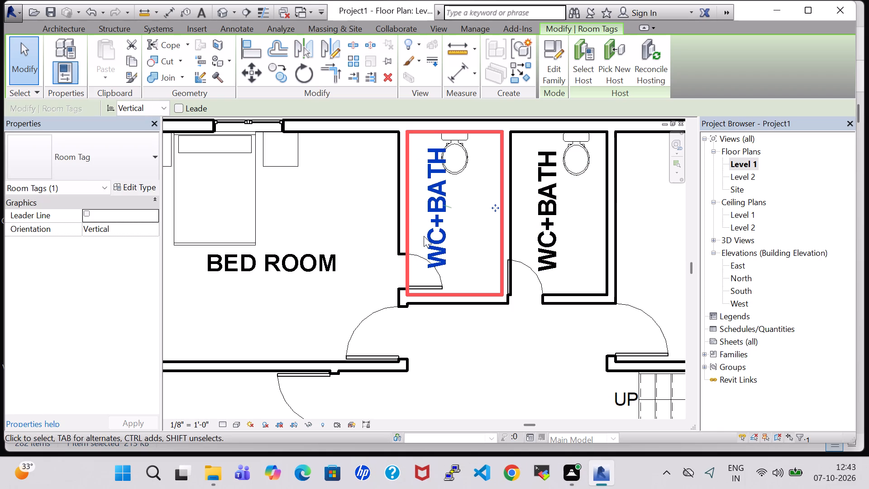
key("Down")
key("Right")
key("Right")
key("Right")
key("Right")
key("Right")
key("Right")
key("Right")
key("Right")
key("Right")
key("Right")
key("Right")
key("Right")
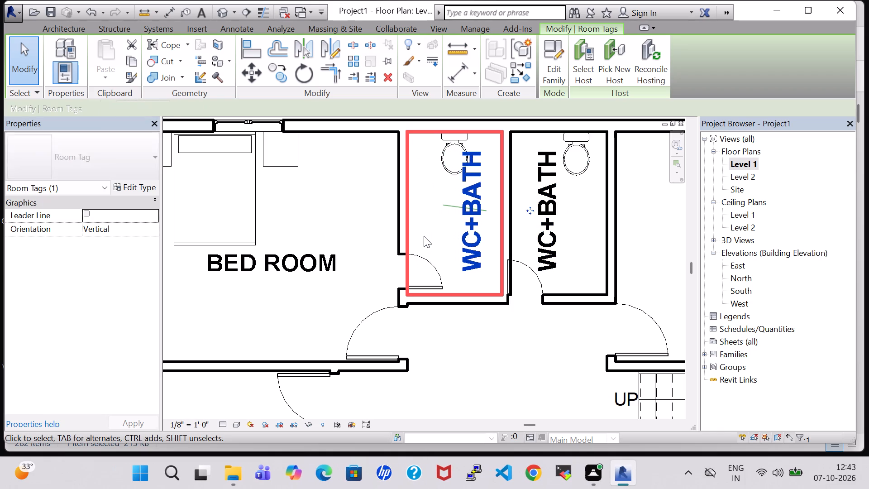
key("Right")
key("Right")
key("Right")
key("Down")
key("Down")
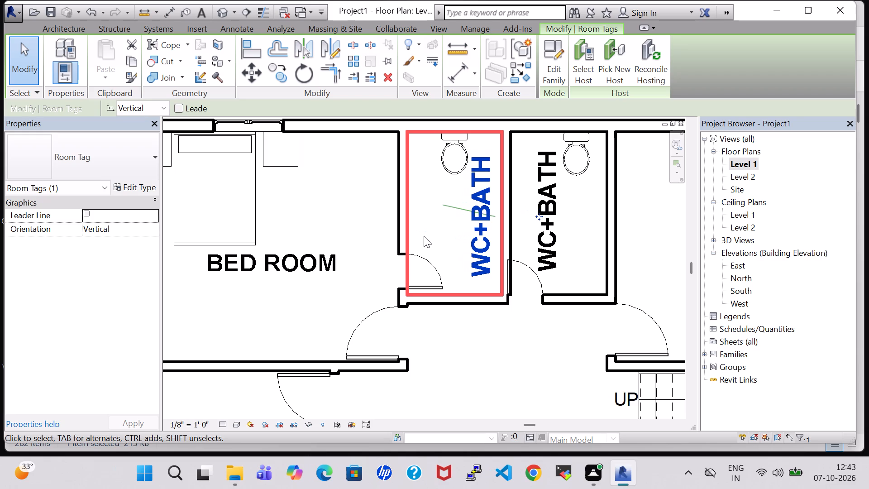
key("Left")
key("Up")
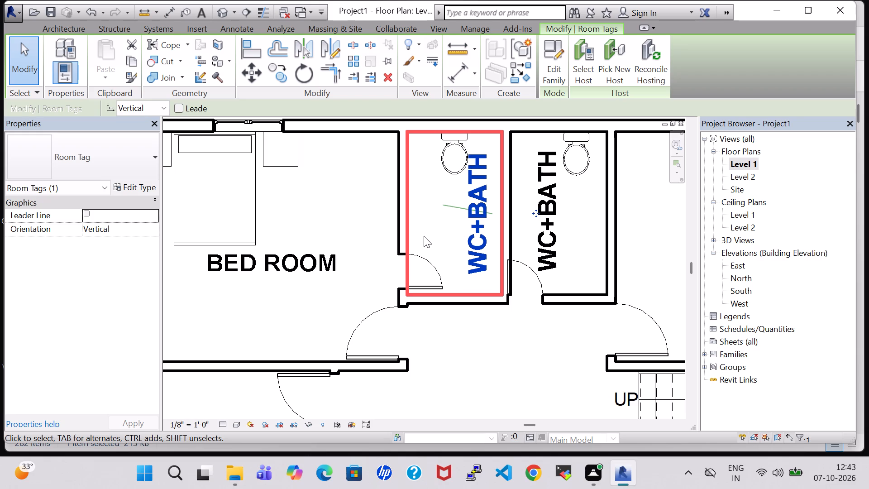
left_click(645, 230)
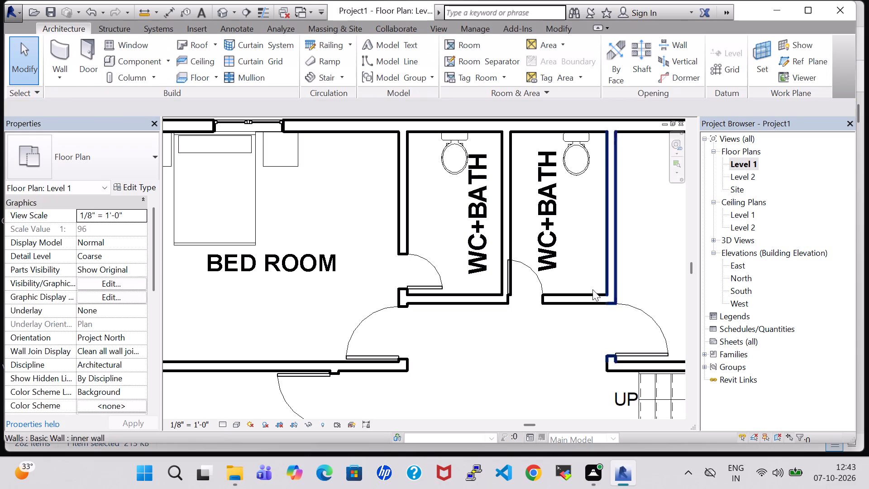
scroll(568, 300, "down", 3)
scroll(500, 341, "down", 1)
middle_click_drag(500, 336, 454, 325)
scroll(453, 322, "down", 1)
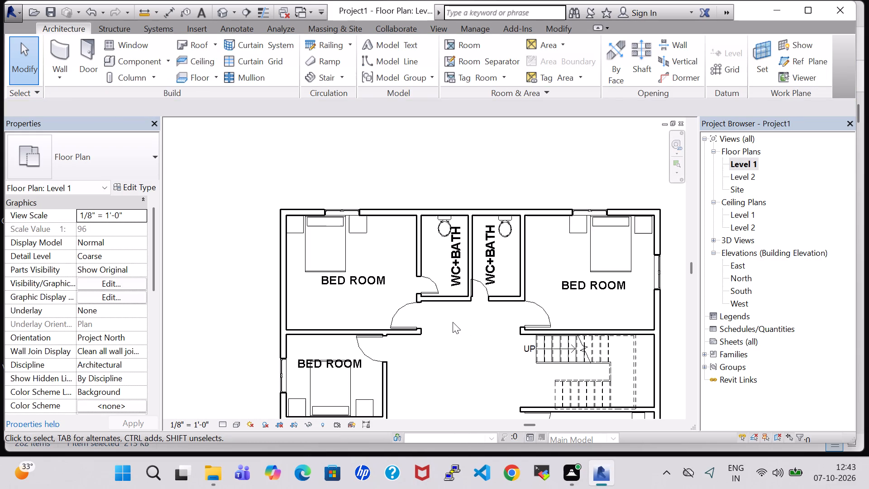
Place a tagged room in the open central hall that includes the staircase area.
scroll(451, 322, "down", 1)
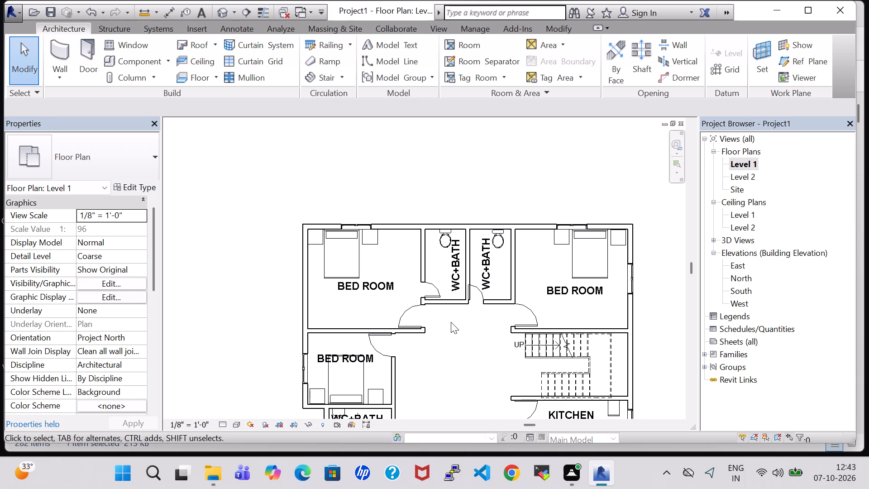
scroll(451, 322, "down", 2)
scroll(620, 309, "up", 2)
middle_click_drag(620, 309, 624, 244)
scroll(625, 230, "down", 1)
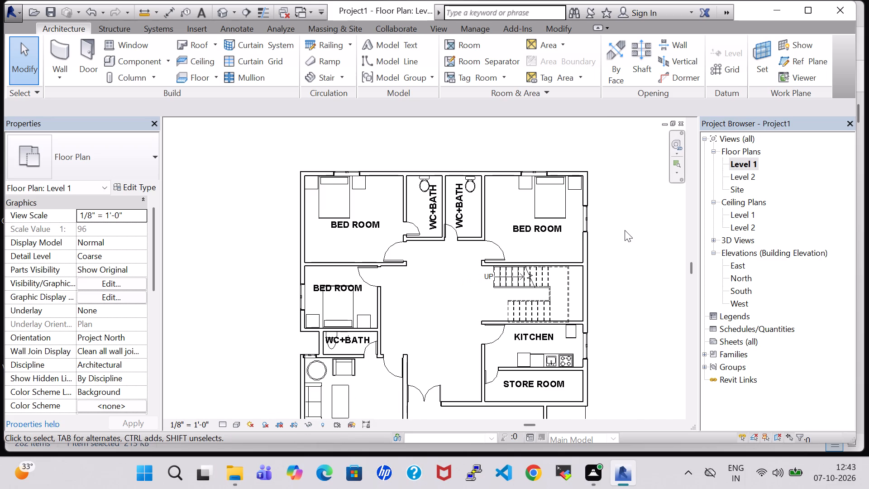
middle_click_drag(624, 230, 628, 197)
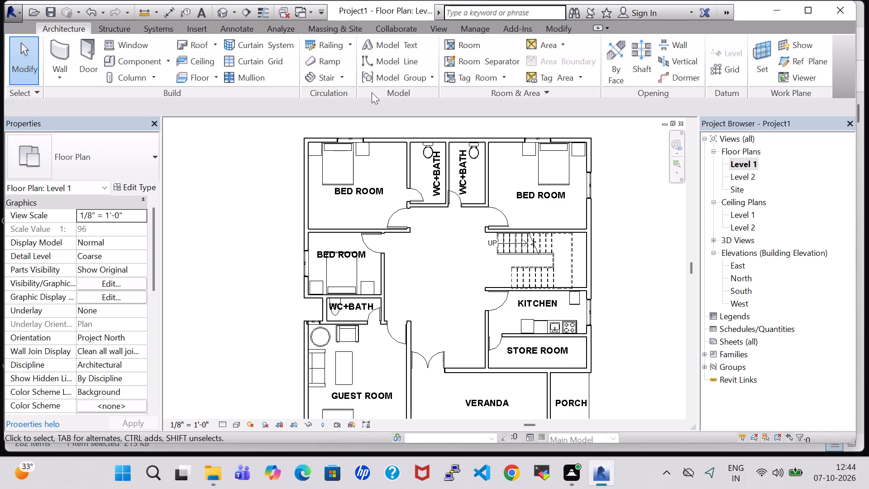
left_click(470, 46)
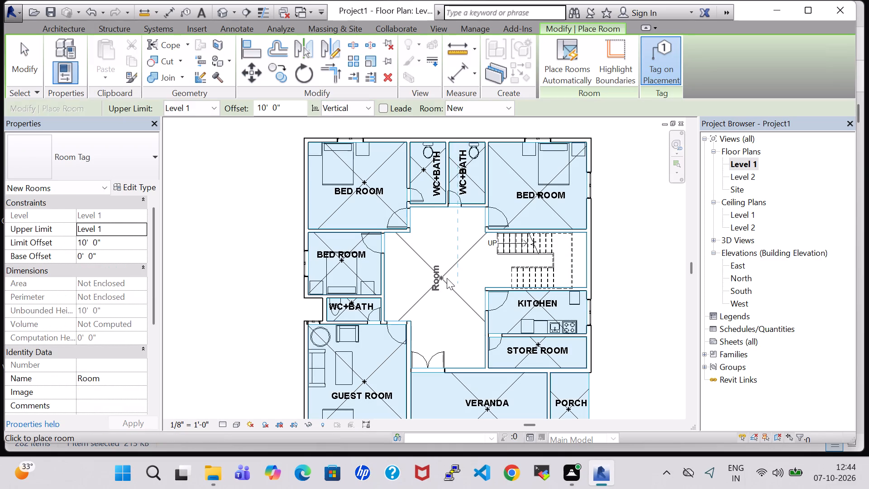
left_click(447, 279)
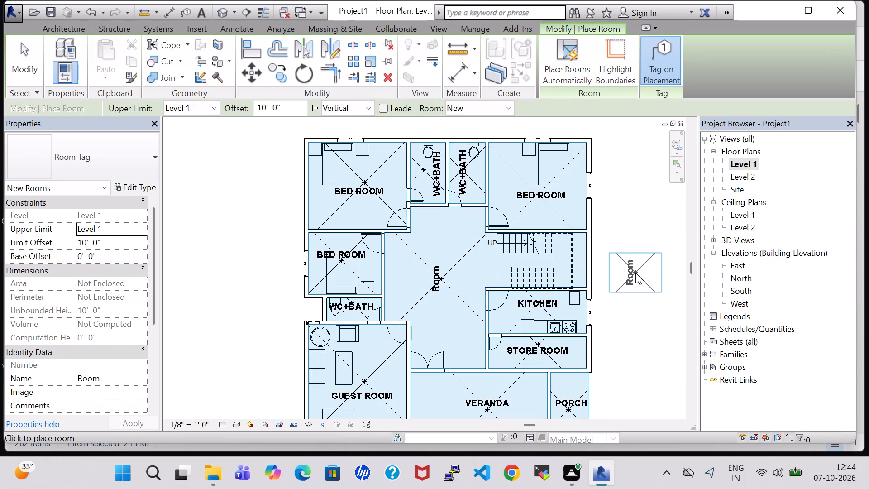
key("Escape")
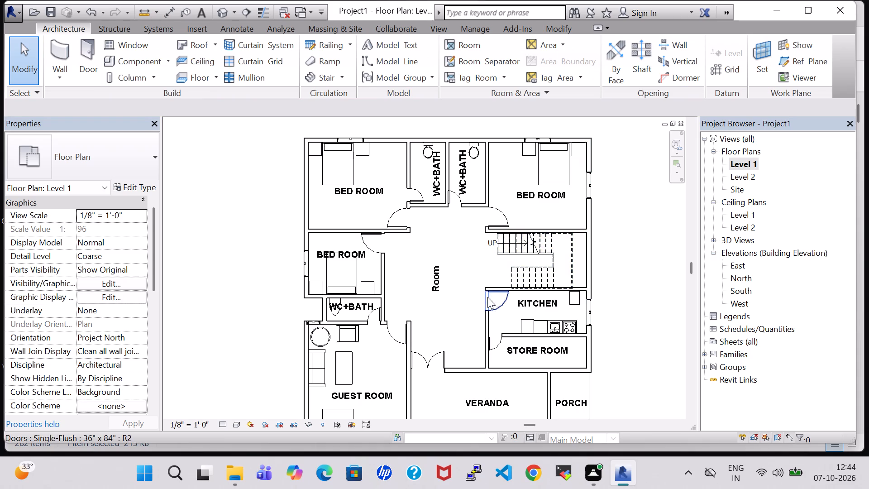
key("Escape")
key("Escape")
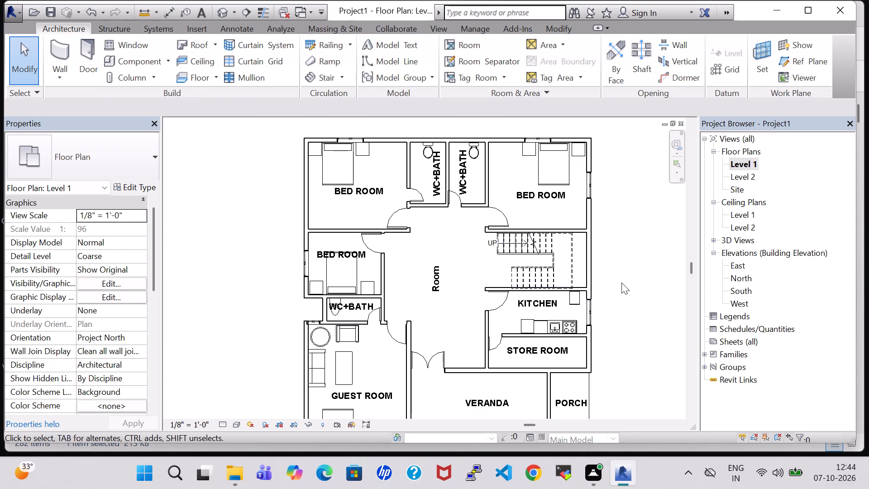
left_click(621, 283)
Rename the central hall room as DRAWING/DINNING through its tag.
left_click(440, 289)
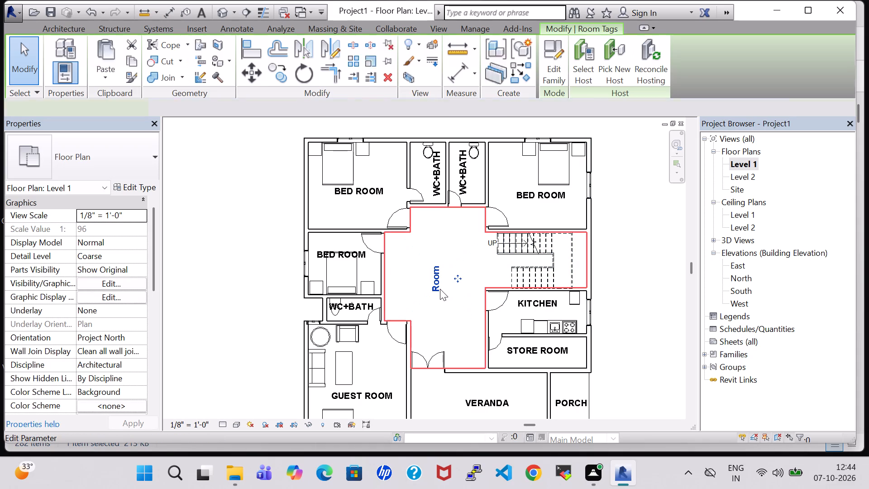
left_click(440, 289)
key("BackSpace")
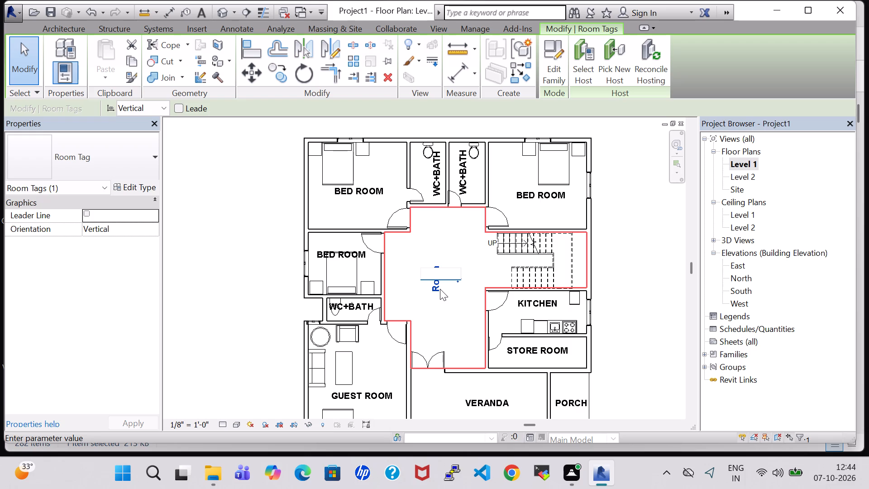
type("DRAWING")
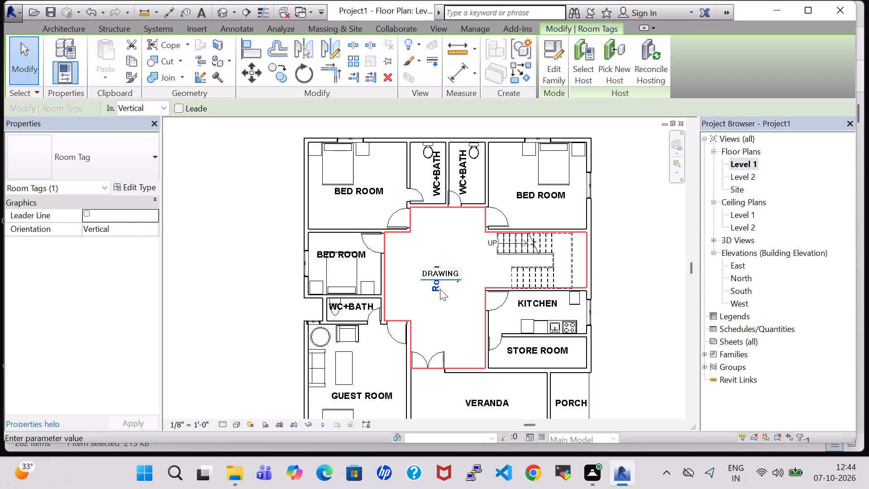
key("slash")
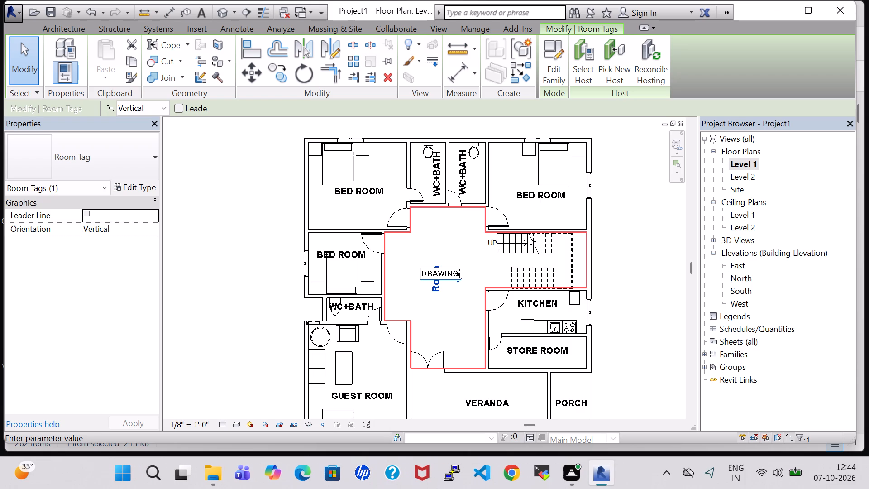
type("DINNING")
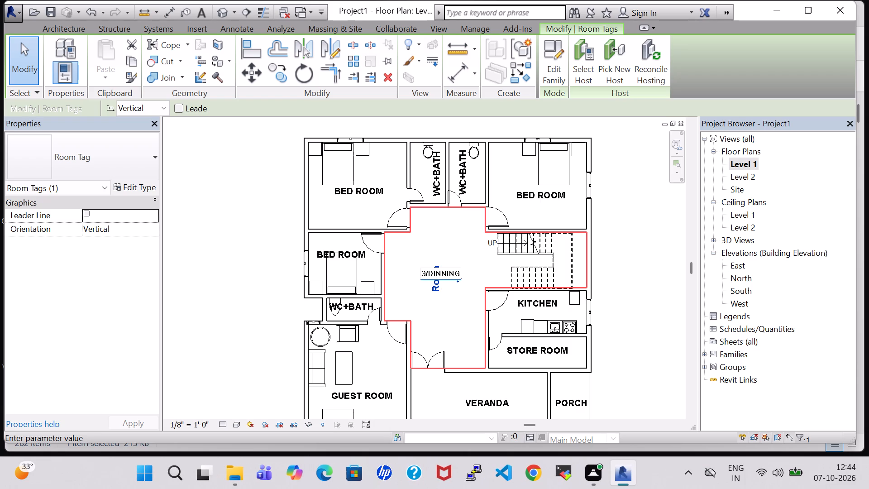
key("space")
key("BackSpace")
key("Return")
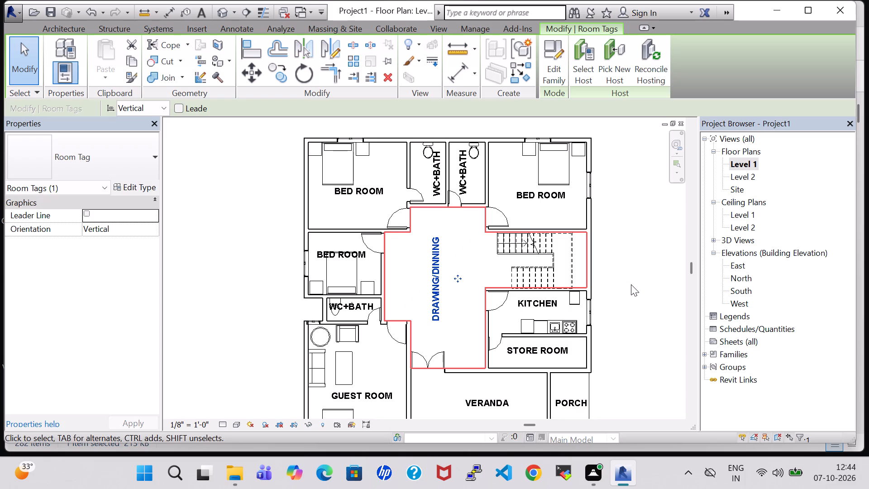
Turn the DRAWING/DINNING tag to horizontal orientation.
key("space")
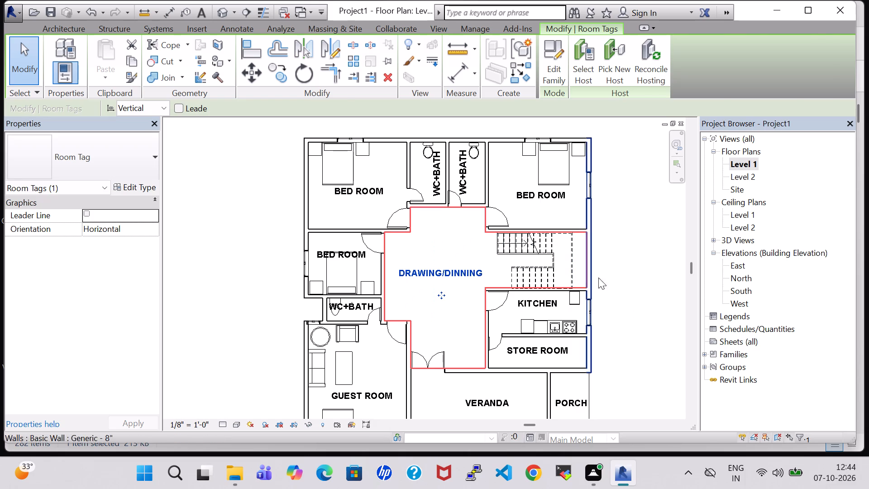
left_click(627, 270)
In the 3D view, nudge the staircase toward the east exterior wall to narrow the gap beside its landing.
scroll(648, 247, "down", 2)
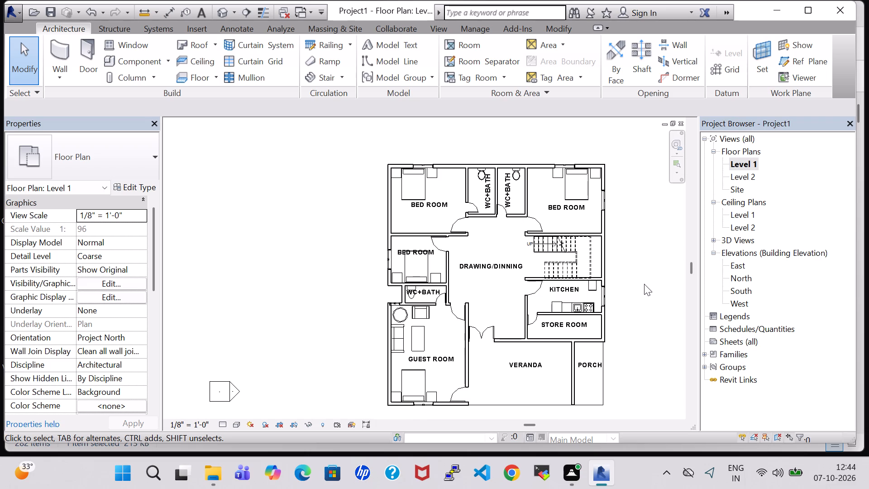
left_click(218, 7)
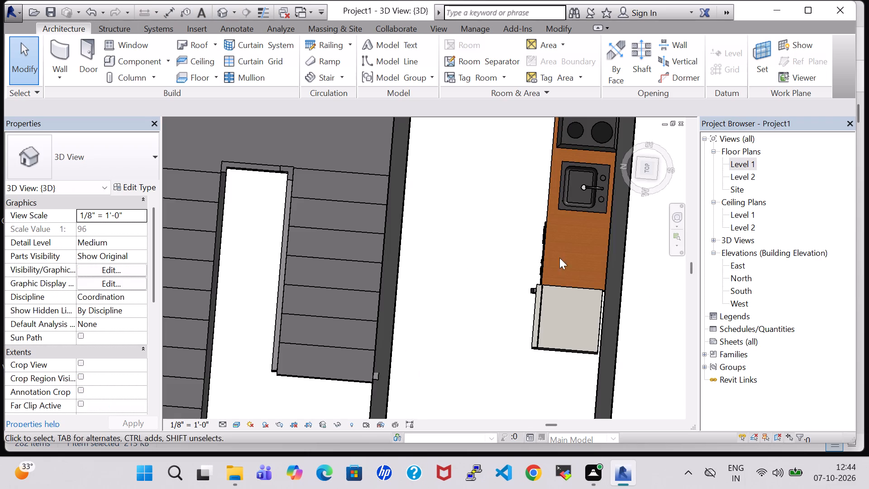
scroll(485, 278, "down", 3)
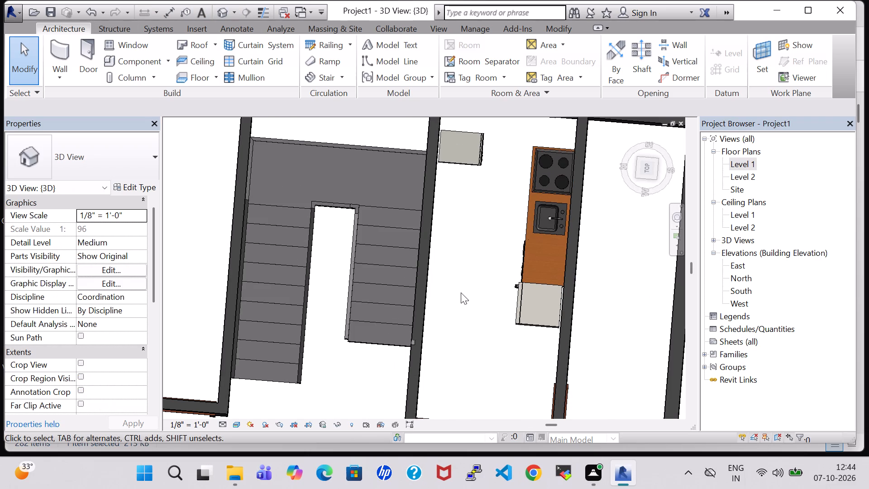
middle_click_drag(460, 292, 483, 222, "shift")
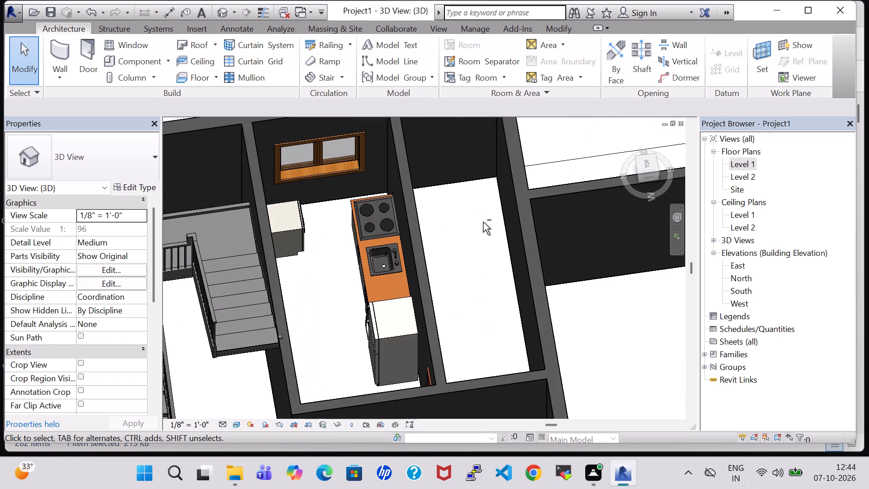
middle_click_drag(294, 288, 377, 288, "shift")
middle_click_drag(340, 293, 780, 104)
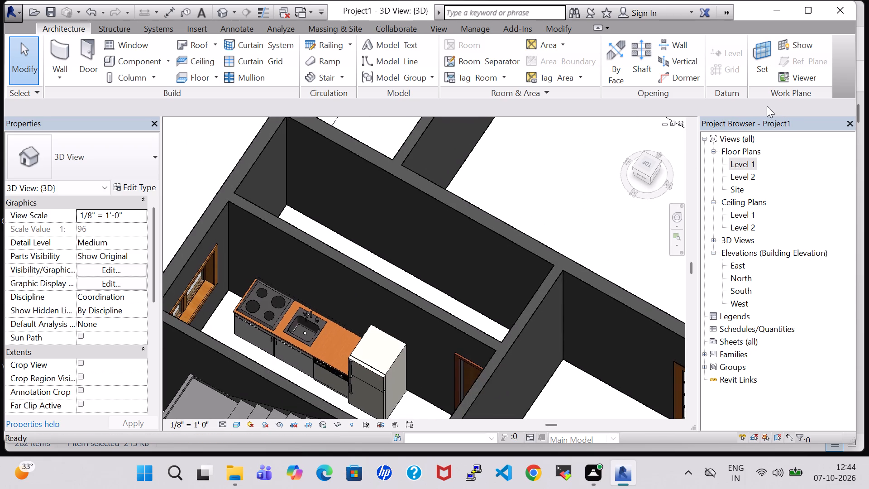
scroll(443, 238, "down", 2)
middle_click_drag(538, 389, 556, 238)
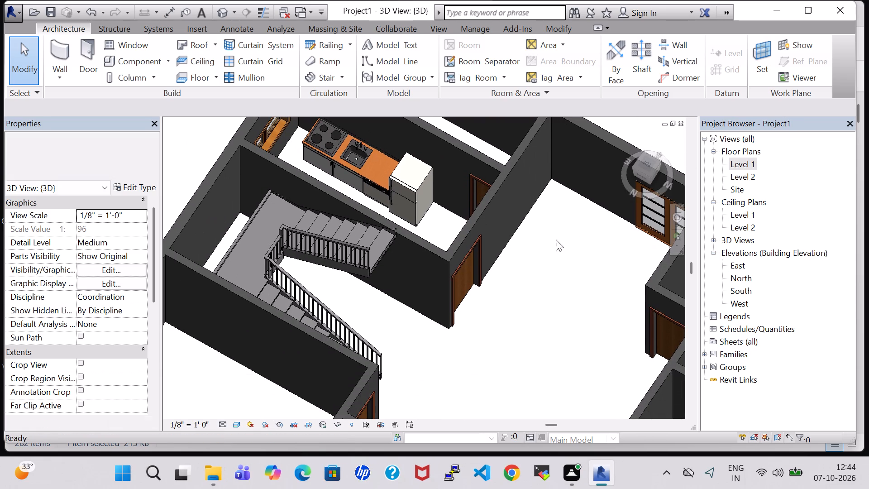
left_click(233, 242)
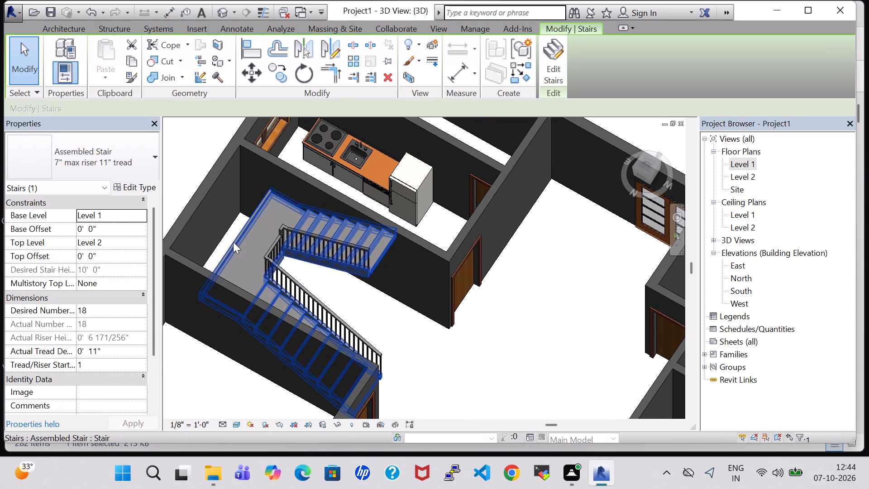
key("Left")
key("Left")
key("Left")
key("Left")
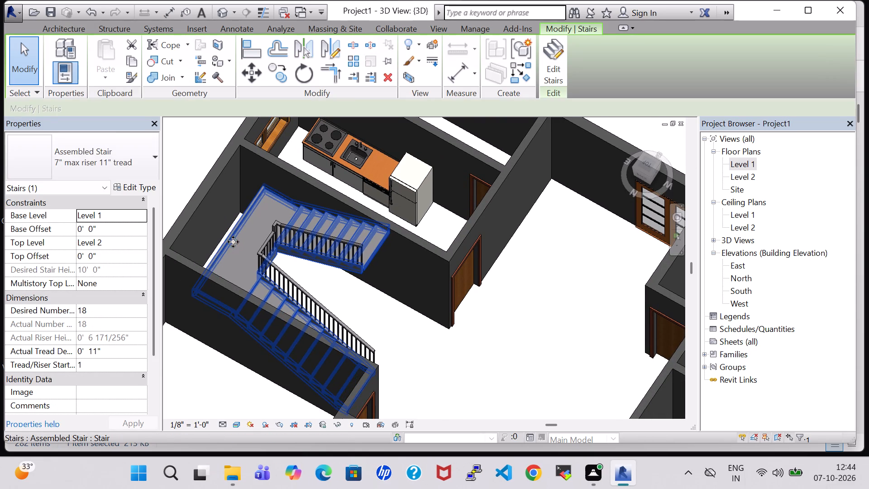
key("Left")
key("Left")
key("Left")
key("Left")
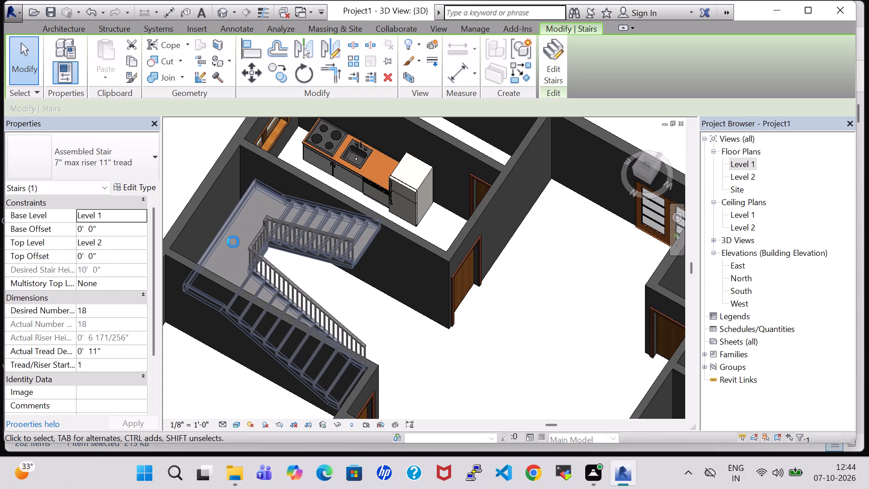
key("Left")
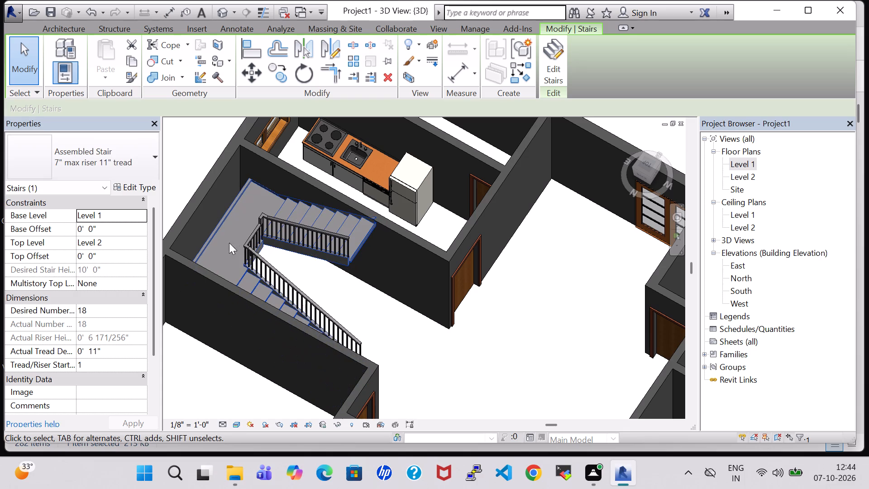
Nudge the staircase further toward the east exterior wall.
middle_click_drag(386, 307, 444, 311, "shift")
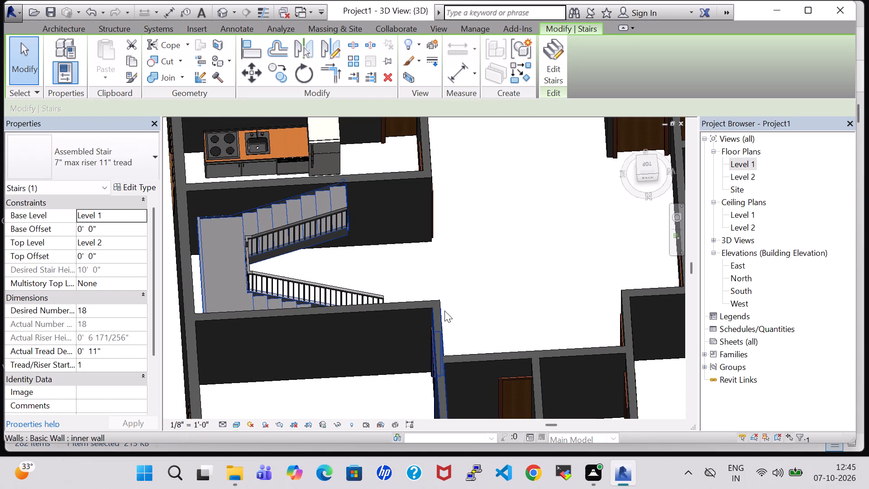
key("Left")
key("Left")
key("Left")
key("Left")
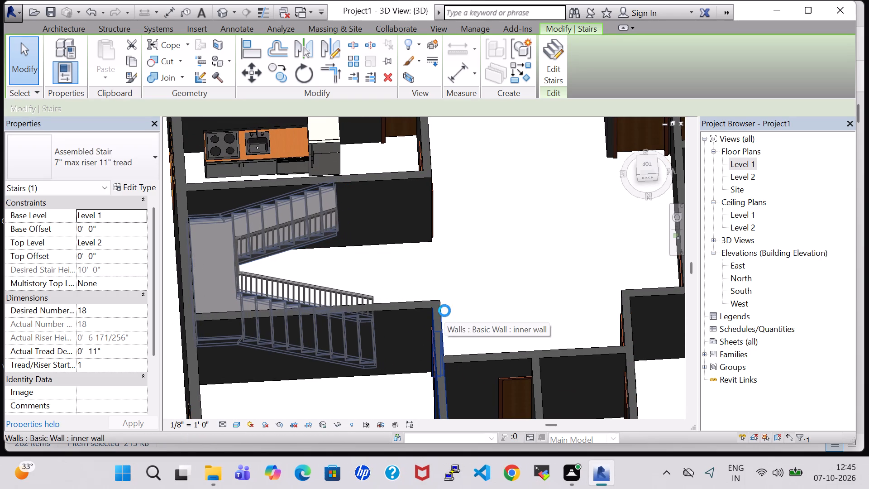
key("Left")
Check the staircase against the surrounding walls and nudge it slightly back from the east exterior wall.
scroll(466, 265, "up", 1)
middle_click_drag(466, 265, 457, 268)
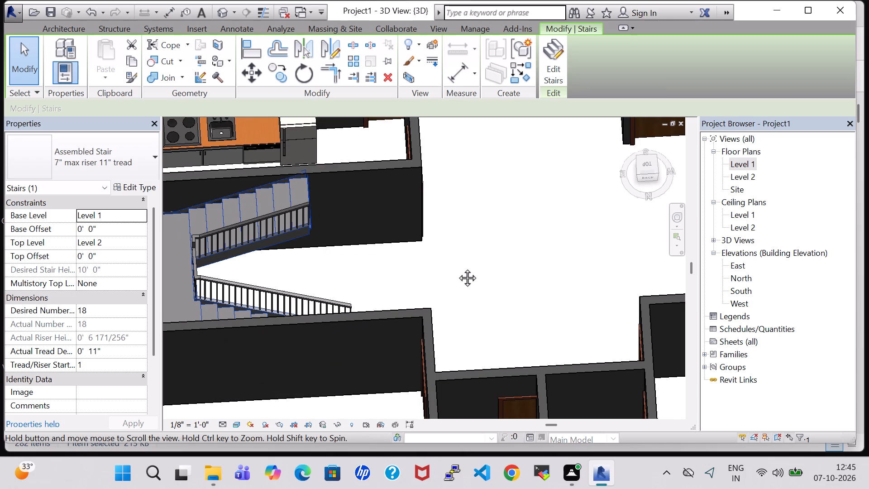
middle_click_drag(457, 268, 447, 272)
middle_click_drag(487, 291, 524, 286, "shift")
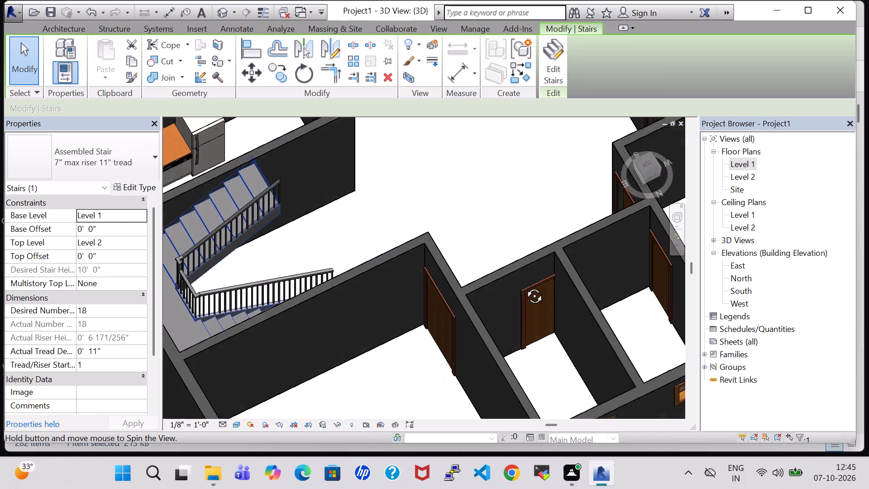
middle_click_drag(524, 286, 479, 304, "shift")
middle_click_drag(415, 290, 562, 276)
middle_click_drag(555, 274, 532, 270, "shift")
key("Right")
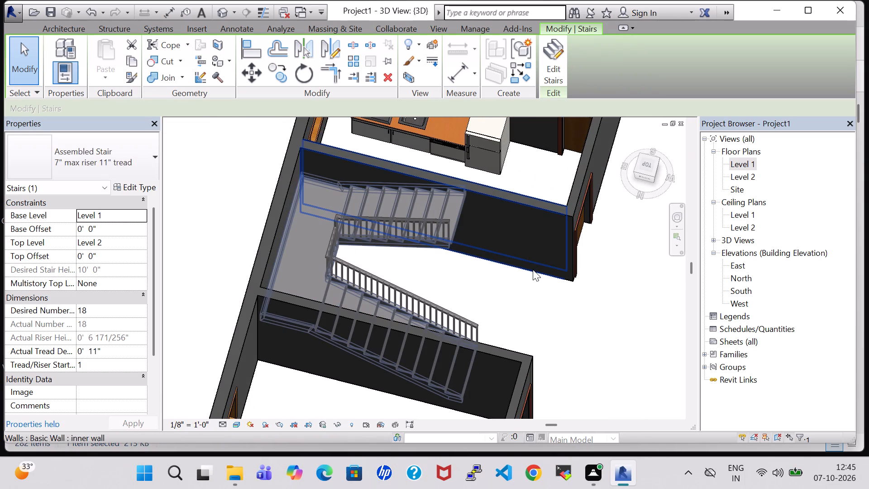
key("Right")
left_click(521, 304)
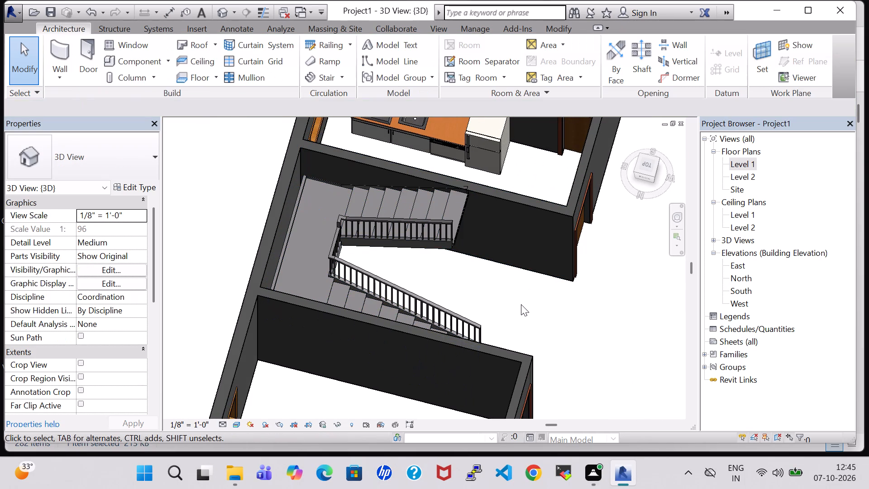
Nudge the staircase closer to the east exterior wall to close the gap beside its landing.
middle_click_drag(521, 304, 549, 293, "shift")
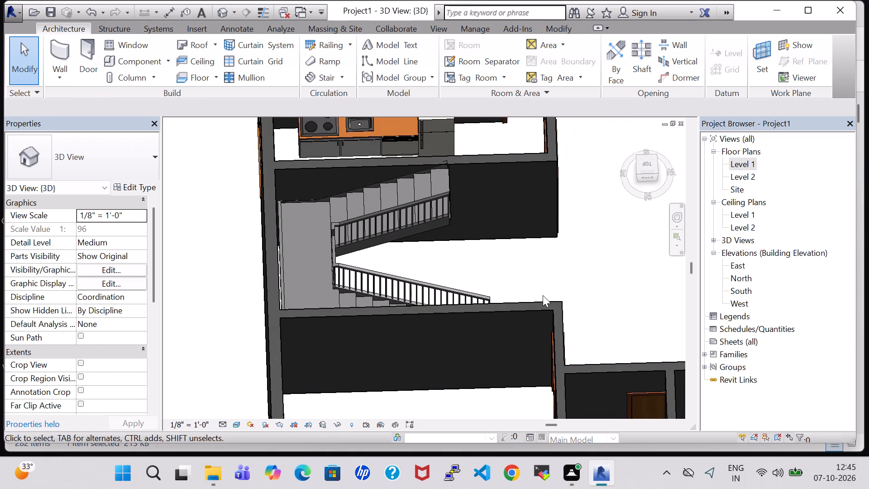
key("Left")
key("Left")
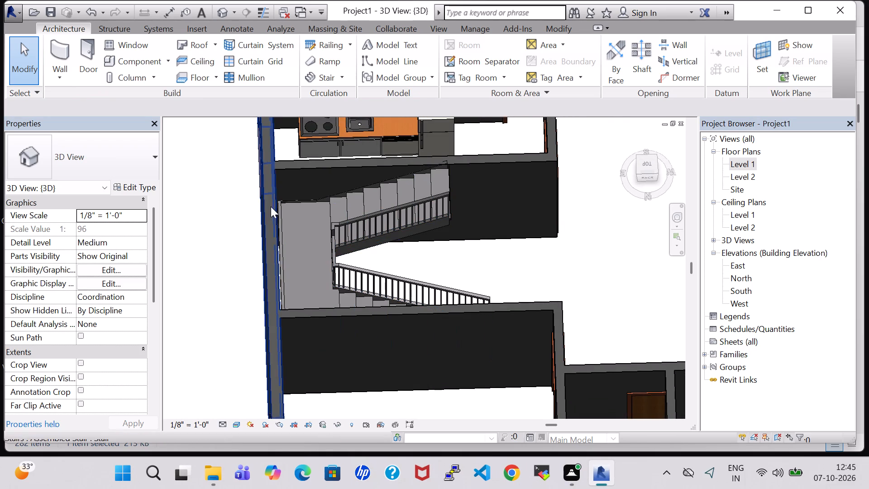
left_click(284, 234)
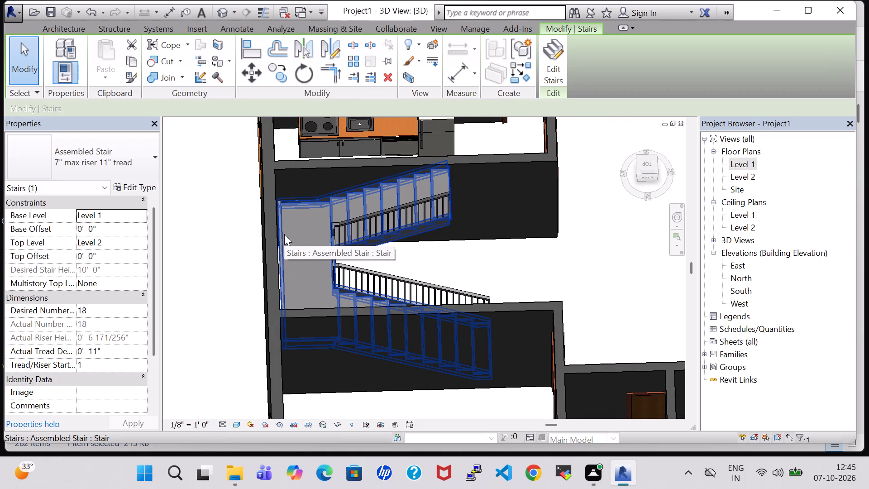
key("Left")
key("Left")
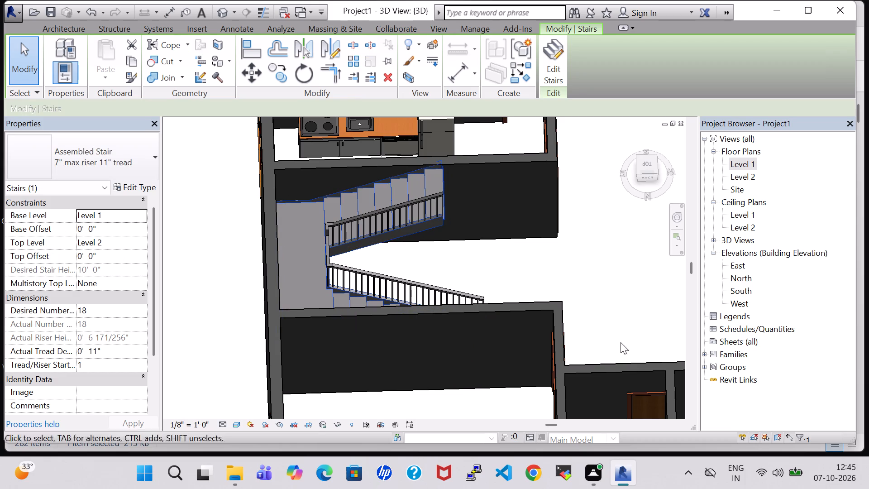
left_click(498, 259)
Examine the staircase from several angles in 3D, checking its landing, flights and railings against the surrounding walls.
middle_click_drag(499, 259, 427, 284, "shift")
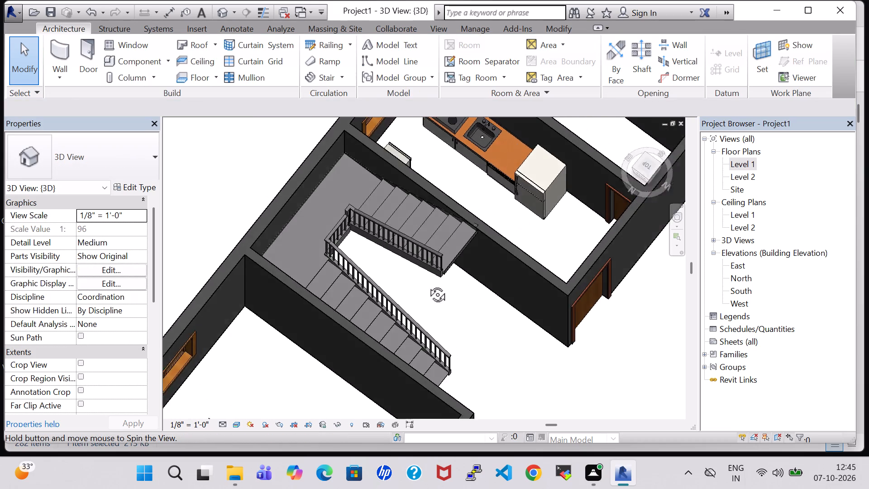
middle_click_drag(427, 284, 396, 226, "shift")
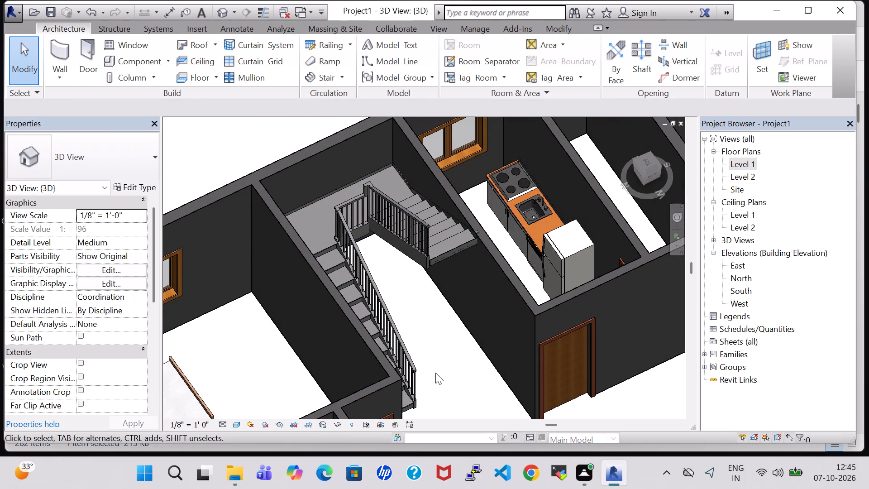
left_click(435, 373)
middle_click_drag(435, 373, 360, 314, "shift")
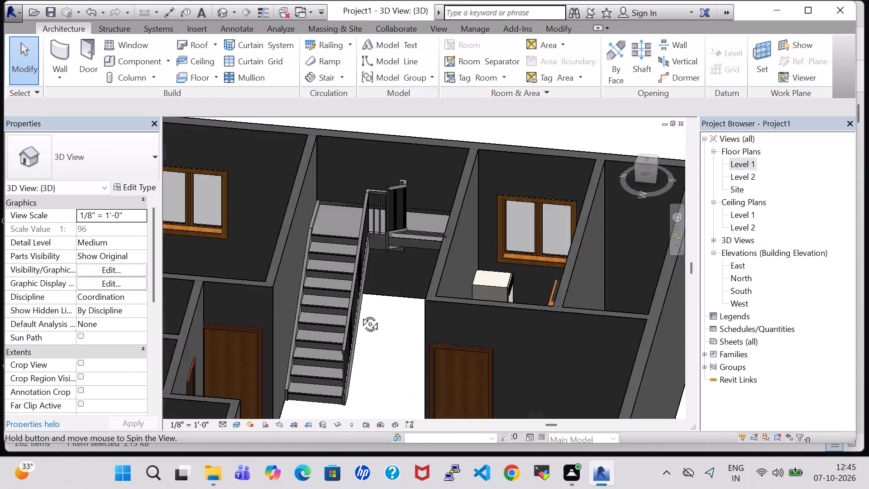
middle_click_drag(360, 314, 352, 315, "shift")
middle_click_drag(352, 315, 402, 327, "shift")
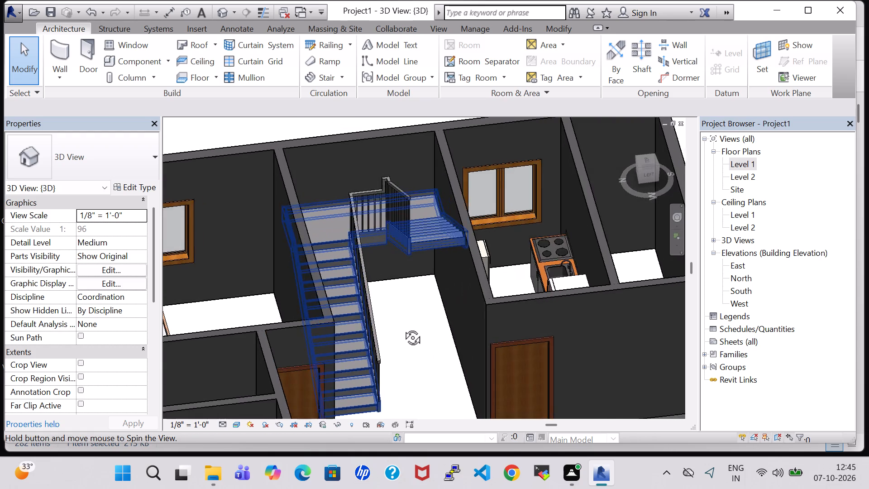
middle_click_drag(402, 327, 486, 335, "shift")
scroll(645, 311, "down", 2)
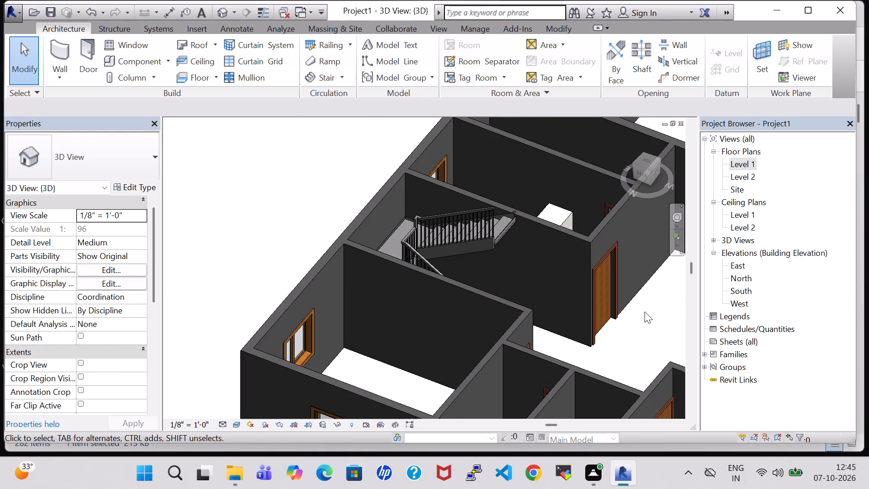
middle_click_drag(645, 296, 621, 407, "shift")
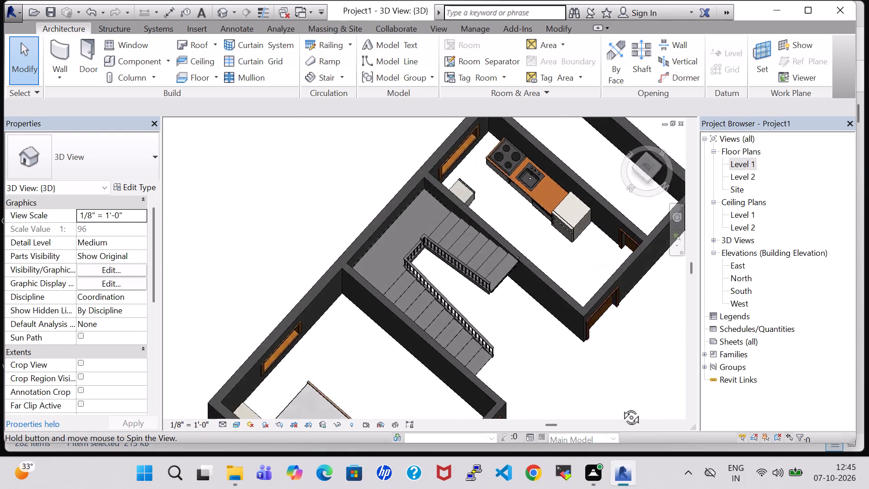
middle_click_drag(621, 407, 504, 306, "shift")
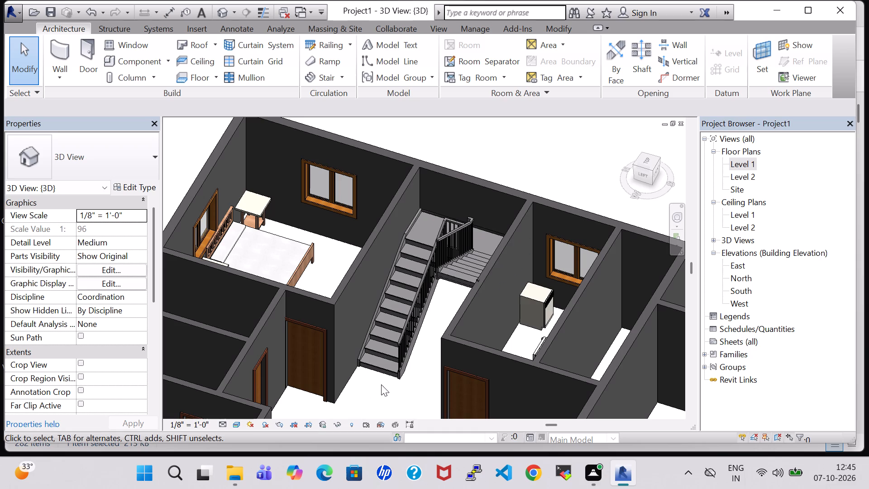
middle_click_drag(367, 394, 390, 370, "shift")
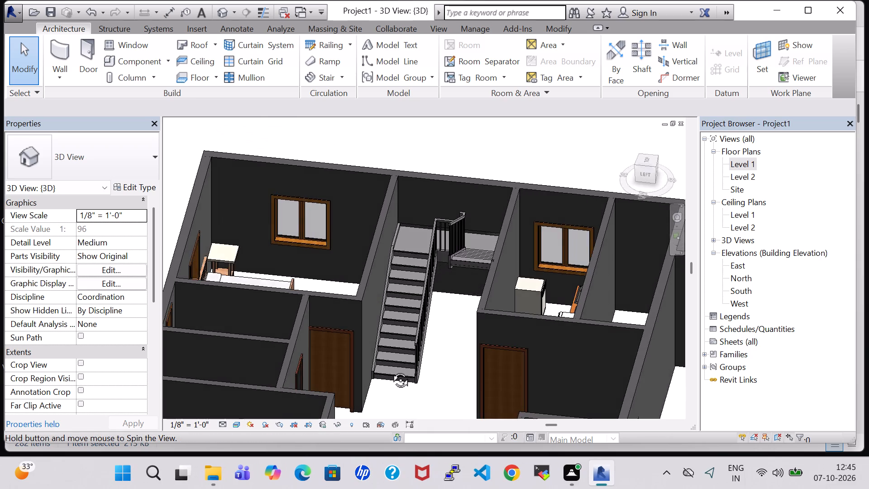
middle_click_drag(390, 370, 429, 364, "shift")
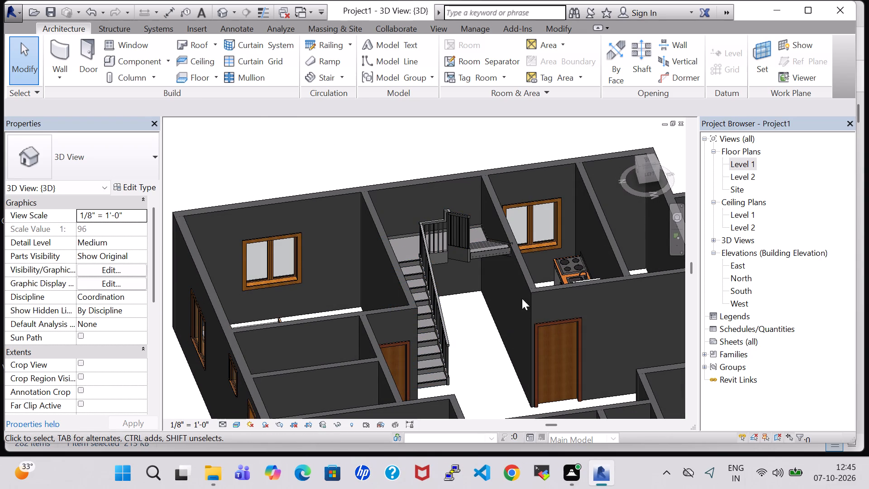
middle_click_drag(493, 367, 481, 294, "shift")
middle_click_drag(481, 294, 487, 345, "shift")
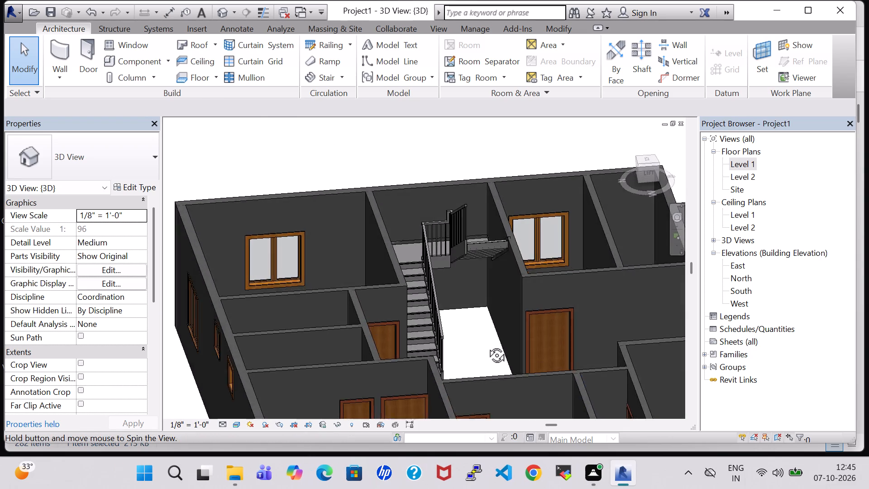
Examine the drawing/dining area, entrance doors, guest room and adjoining bedroom in 3D.
middle_click_drag(487, 345, 644, 381, "shift")
middle_click_drag(629, 230, 353, 315)
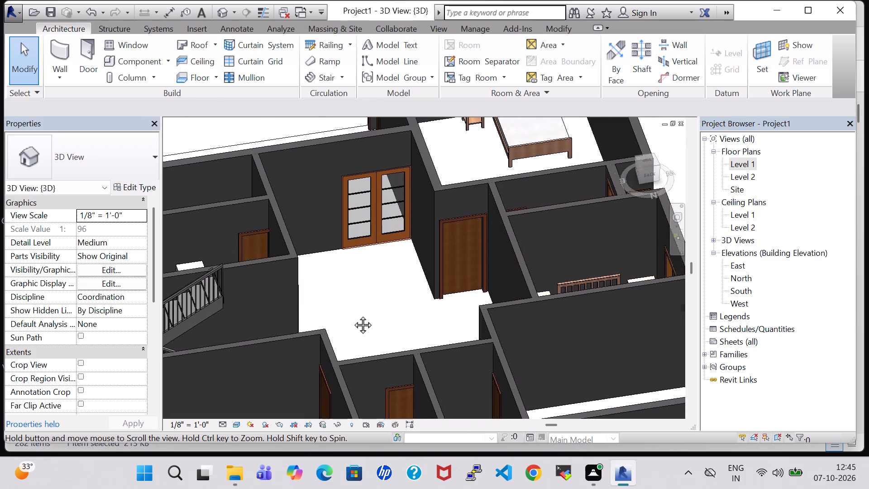
middle_click_drag(353, 315, 330, 318)
middle_click_drag(364, 294, 366, 336)
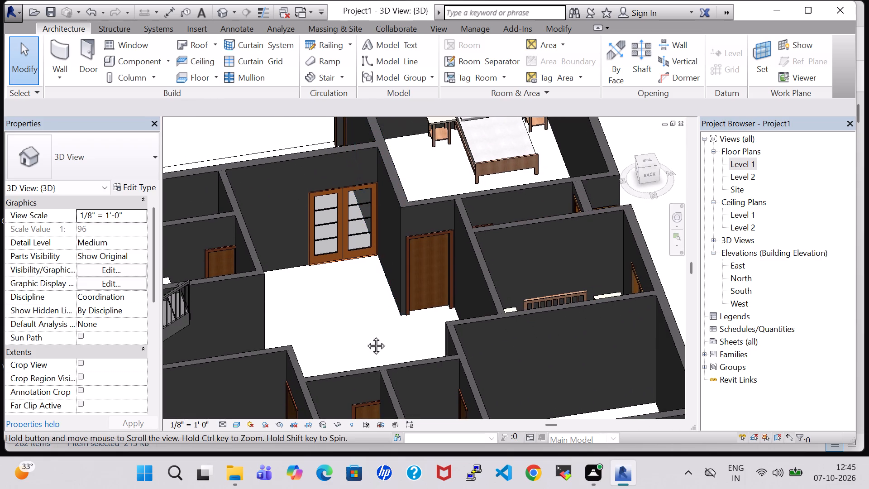
middle_click_drag(366, 336, 374, 380)
middle_click_drag(374, 380, 381, 422, "shift")
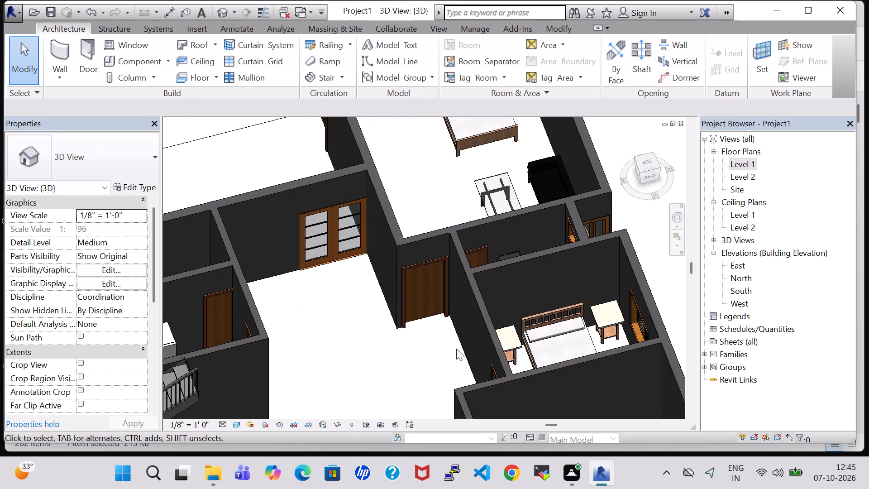
middle_click_drag(428, 366, 405, 445, "shift")
middle_click_drag(444, 363, 429, 366, "shift")
middle_click_drag(399, 318, 415, 257, "shift")
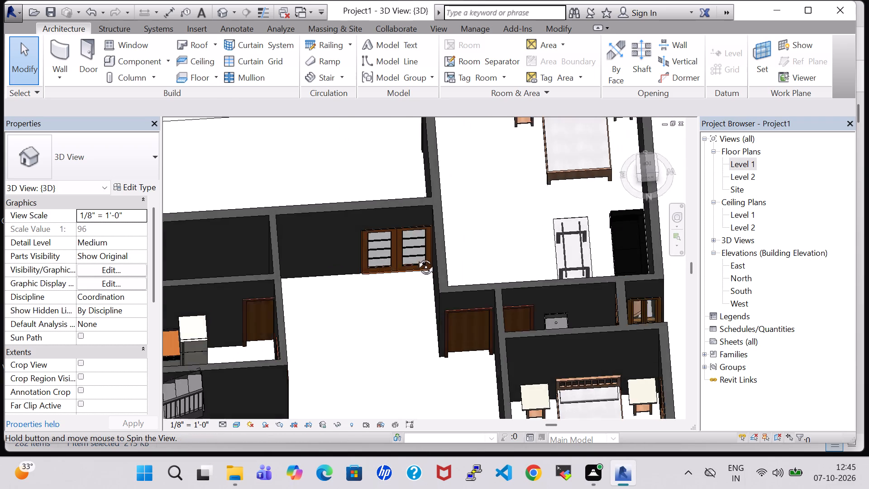
middle_click_drag(415, 257, 418, 236, "shift")
scroll(356, 344, "down", 1)
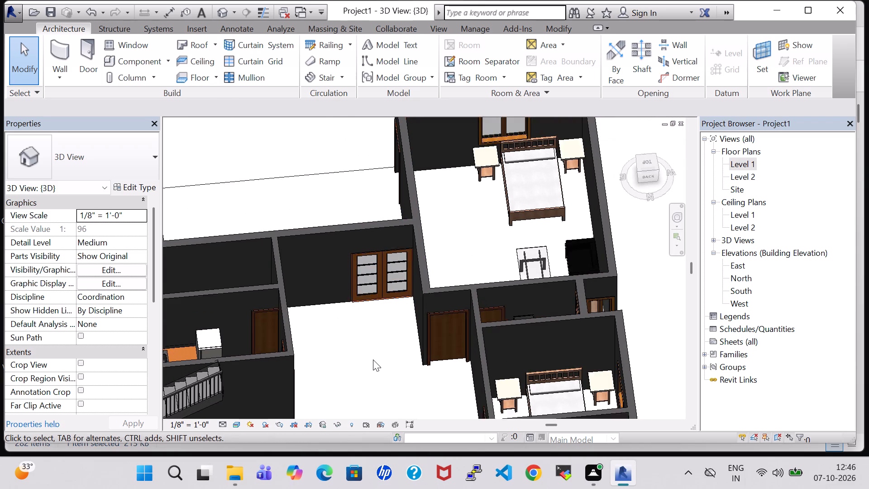
scroll(373, 360, "down", 1)
middle_click_drag(373, 360, 376, 356, "shift")
scroll(377, 347, "down", 1, "shift")
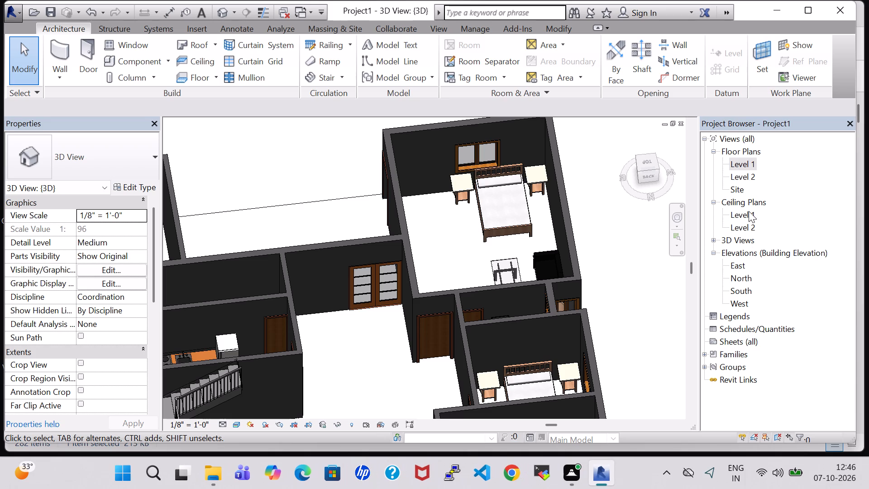
In the Level 1 floor plan, load the Entertainment Center component family from the Furniture library's Storage folder.
double_click(737, 165)
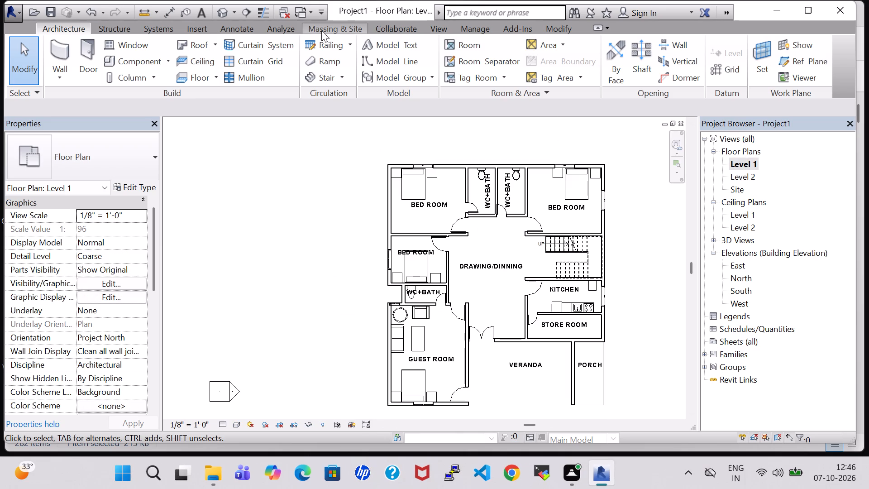
left_click(131, 59)
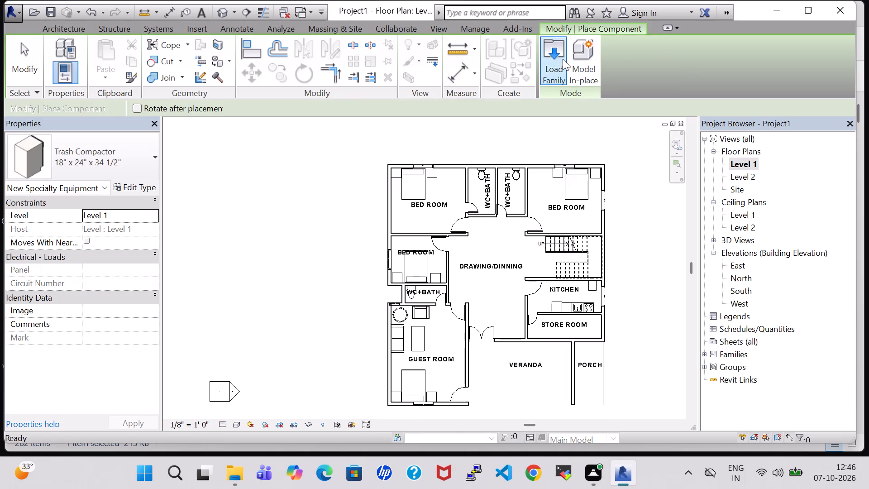
left_click(558, 62)
scroll(451, 223, "down", 1)
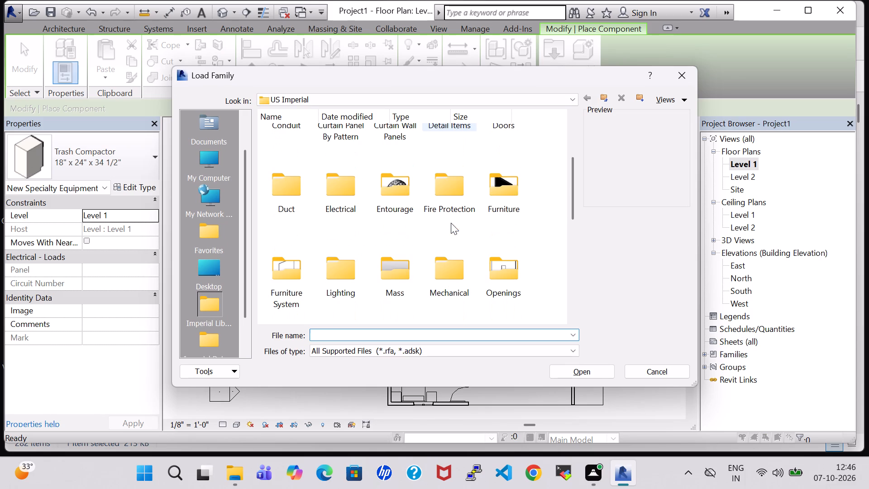
double_click(506, 191)
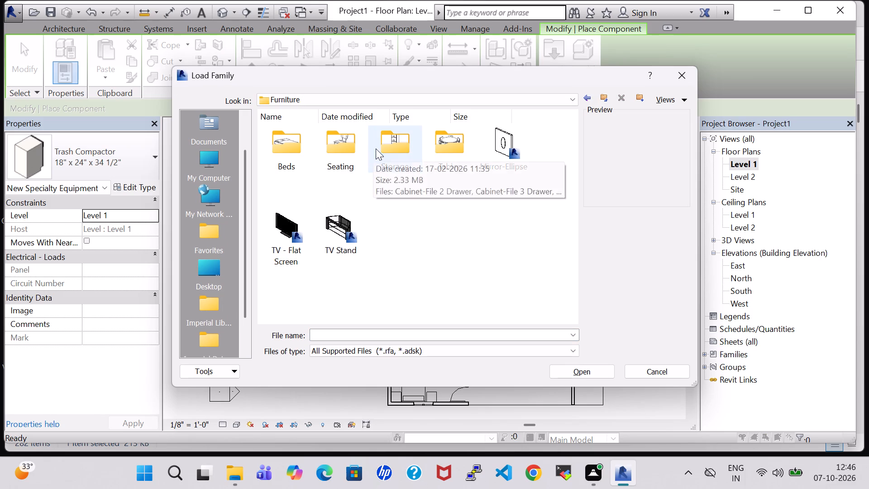
double_click(347, 156)
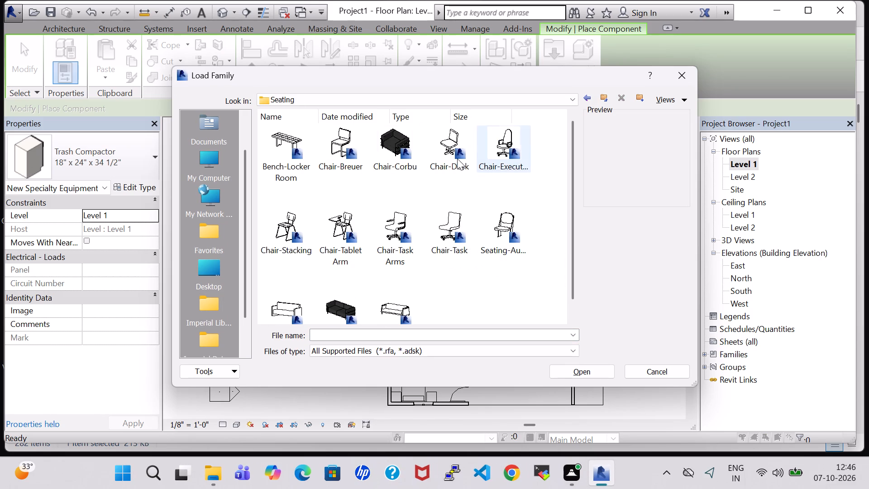
left_click(585, 101)
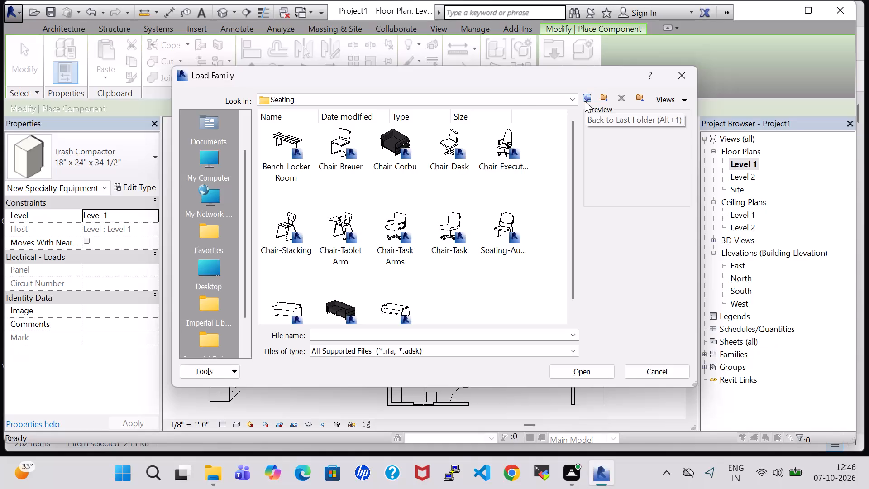
double_click(394, 160)
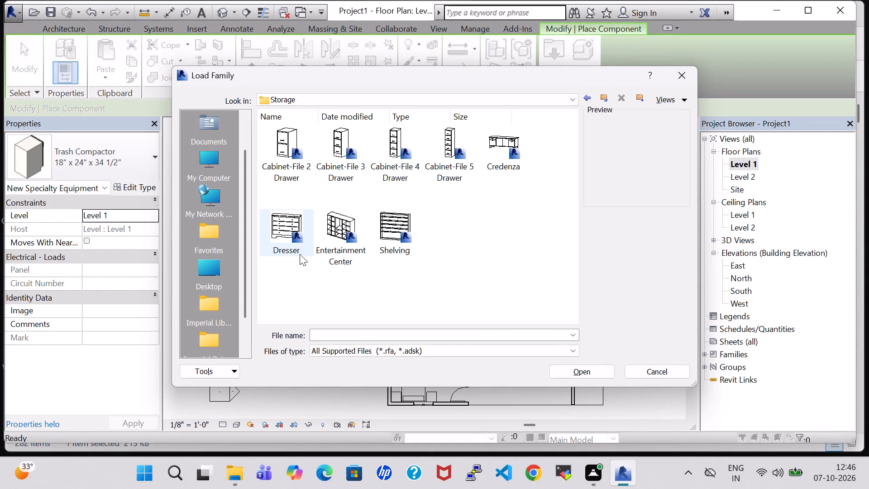
left_click(339, 244)
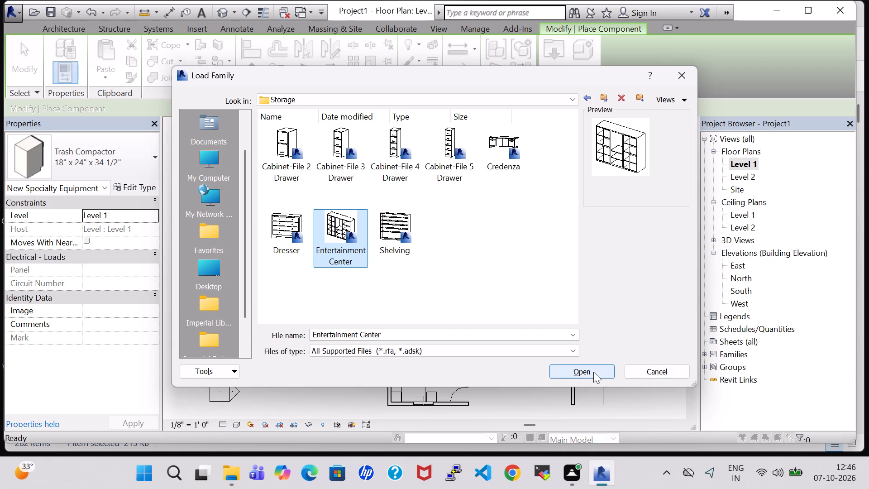
left_click(593, 372)
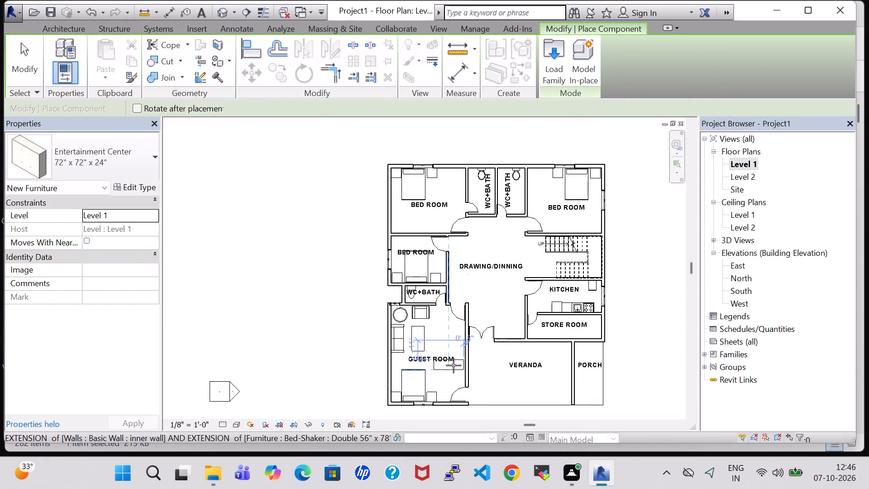
Place the rotated 72" x 72" x 24" Entertainment Center in the guest room, lengthwise along the wall shared with the veranda.
key("space")
key("space")
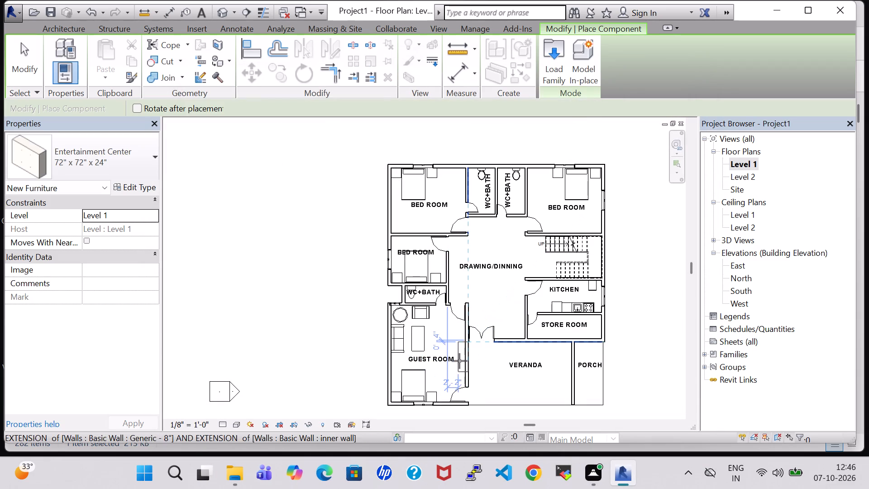
left_click(455, 363)
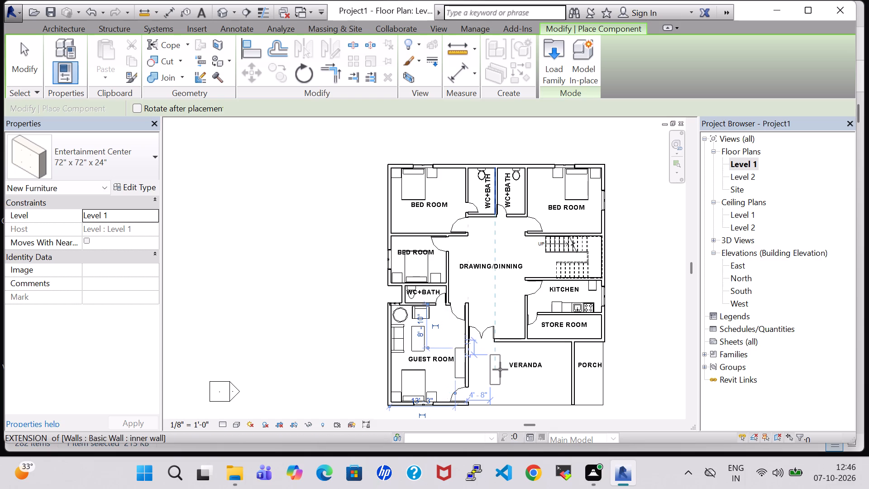
key("Escape")
key("Escape")
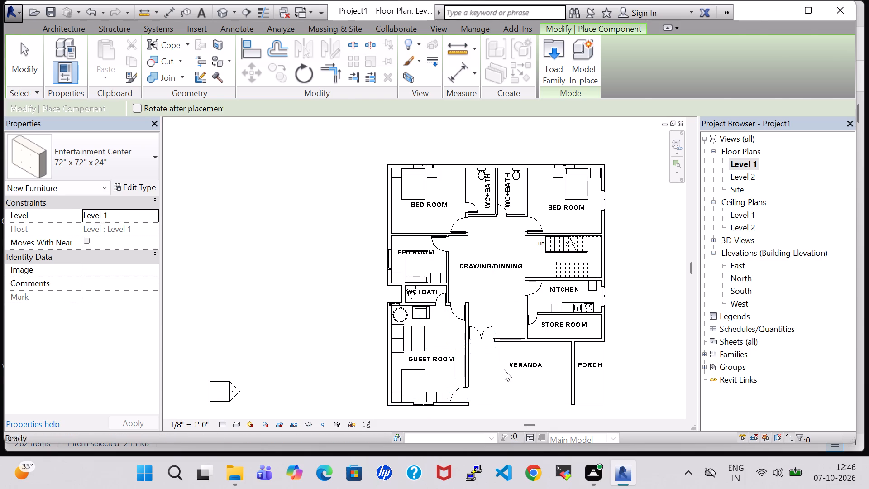
key("Escape")
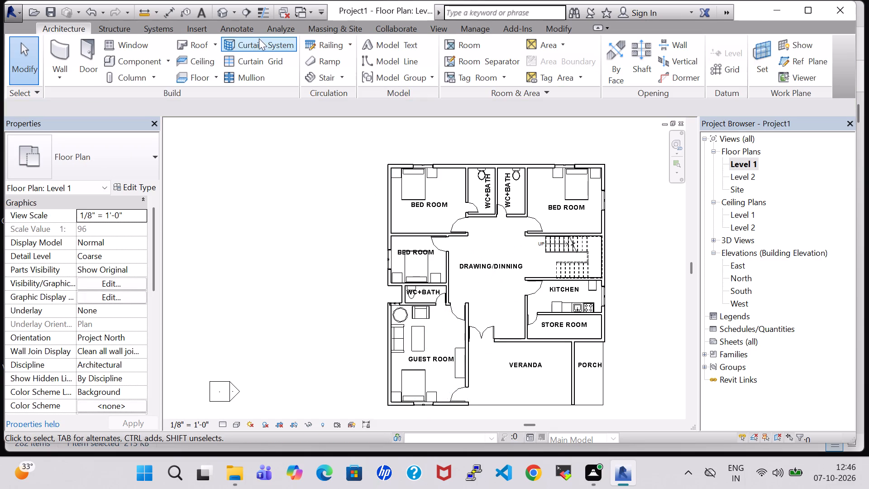
In the 3D view, rotate the guest room Entertainment Center 180° so its open shelves face into the room.
left_click(225, 14)
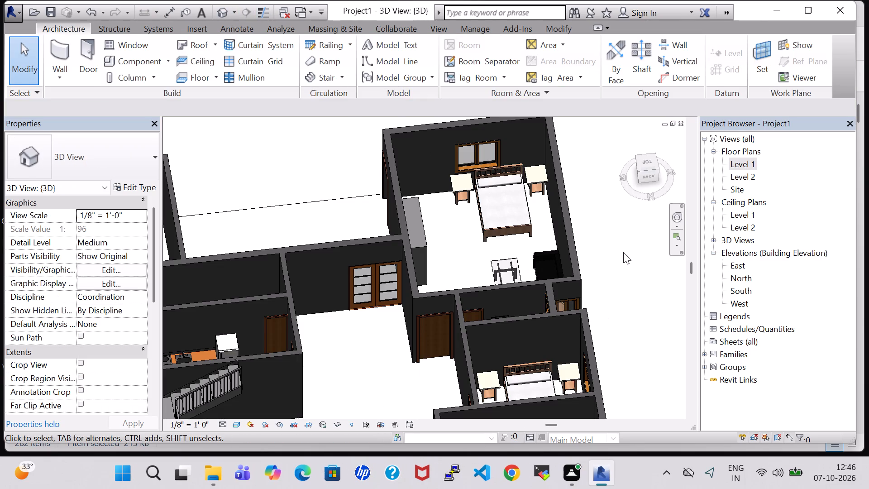
middle_click_drag(624, 246, 551, 238, "shift")
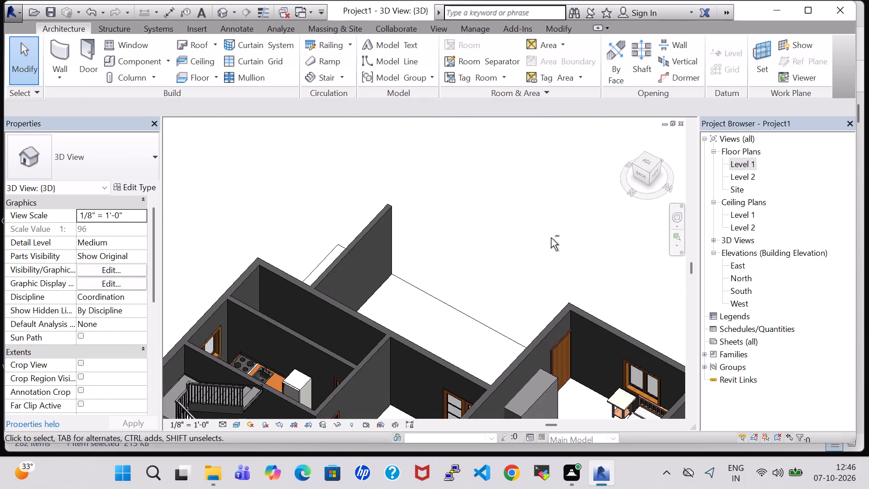
left_click(540, 399)
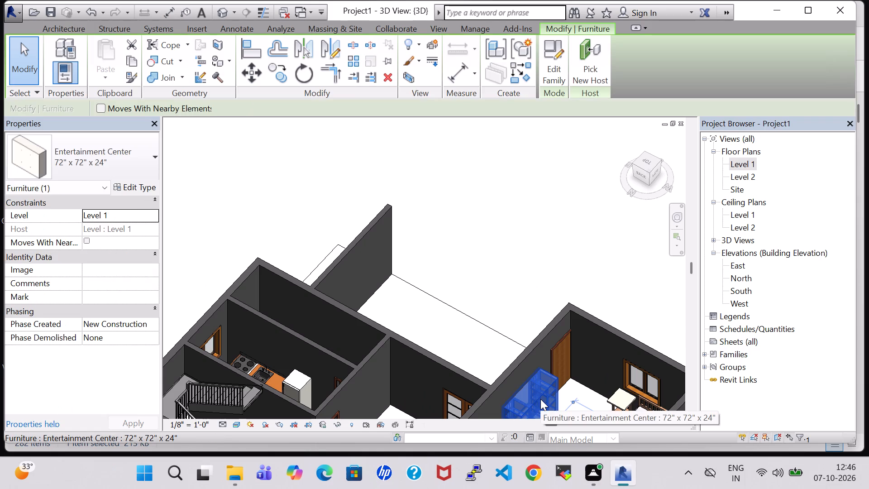
key("space")
key("space")
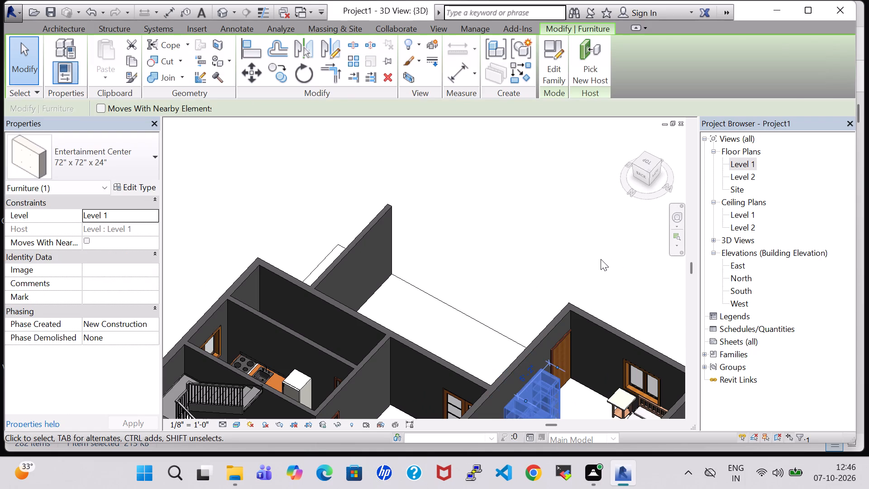
left_click(548, 258)
middle_click_drag(548, 258, 519, 218, "shift")
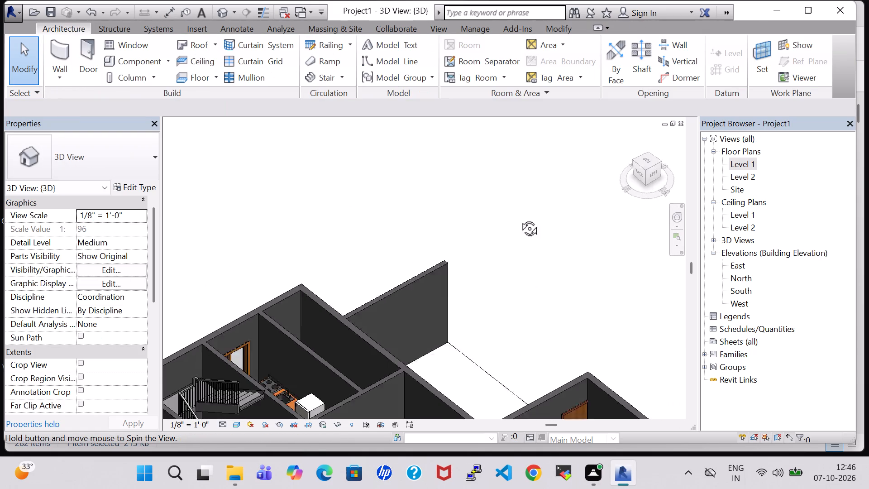
middle_click_drag(519, 218, 501, 184, "shift")
middle_click_drag(554, 331, 530, 129)
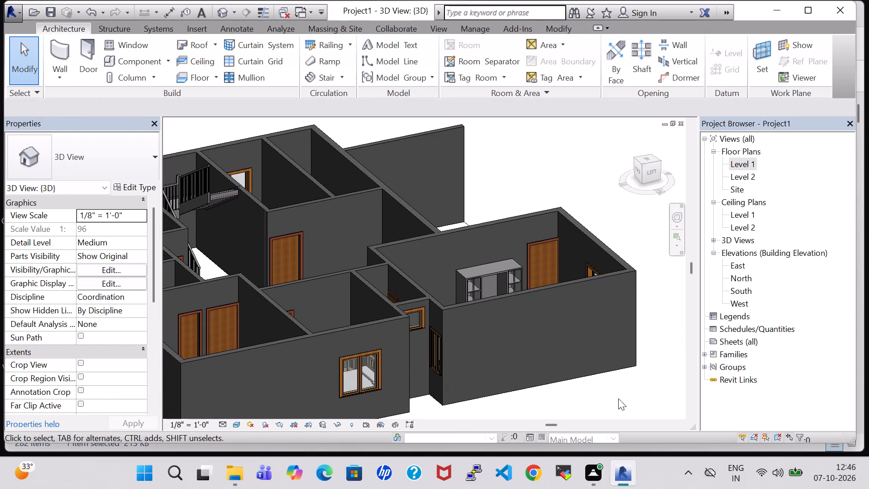
middle_click_drag(617, 397, 589, 453, "shift")
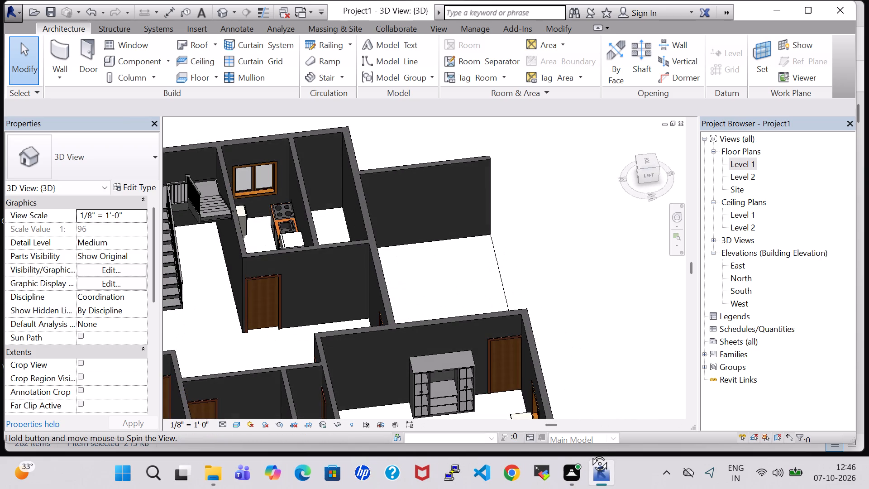
middle_click_drag(589, 453, 596, 427, "shift")
In the Level 1 floor plan, load the Cabinet-File 3 Drawer component family from the Furniture library's Storage folder.
double_click(745, 164)
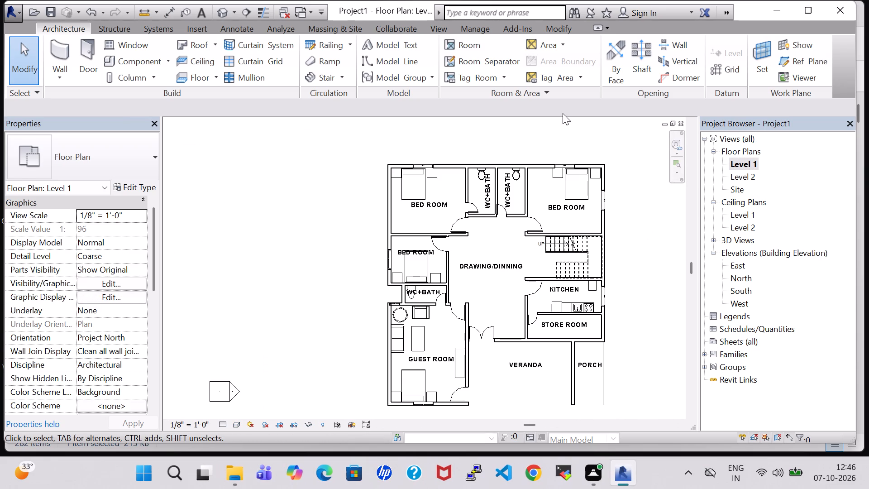
left_click(146, 64)
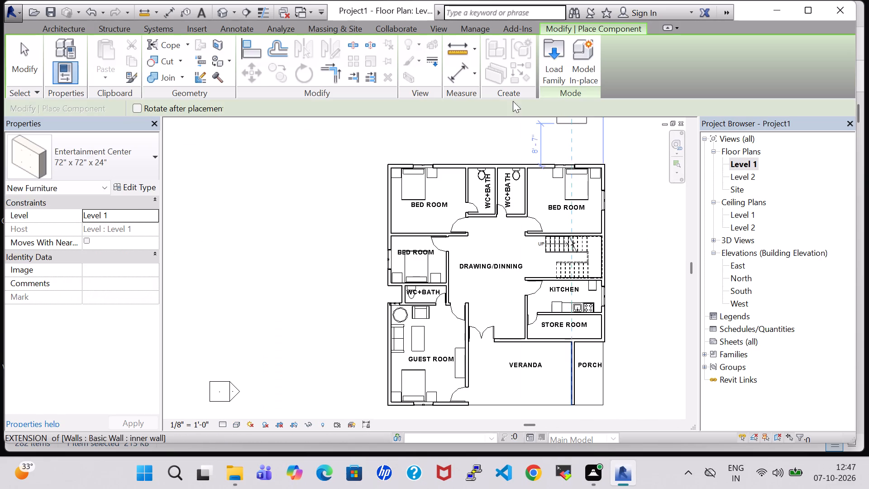
left_click(546, 68)
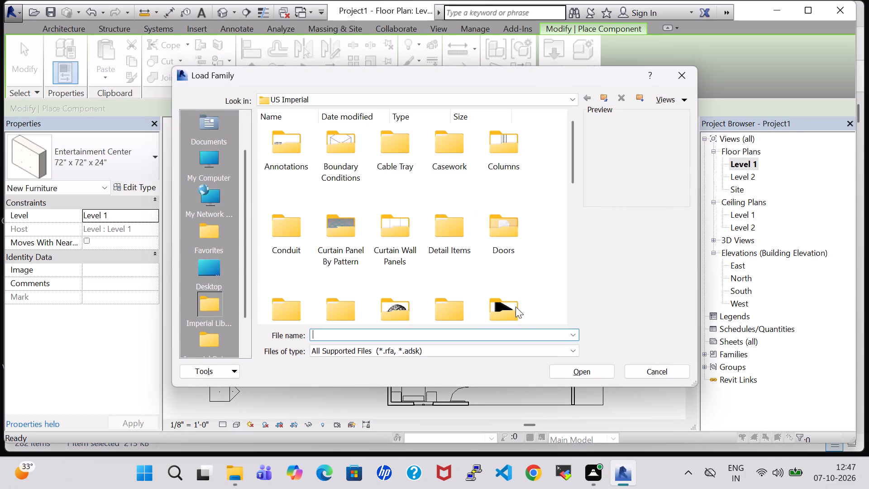
double_click(516, 307)
double_click(398, 155)
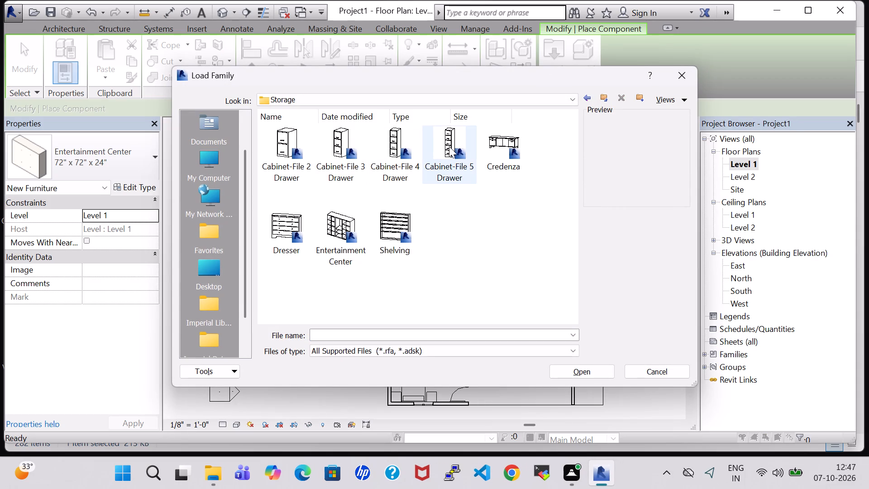
left_click(337, 160)
left_click(583, 361)
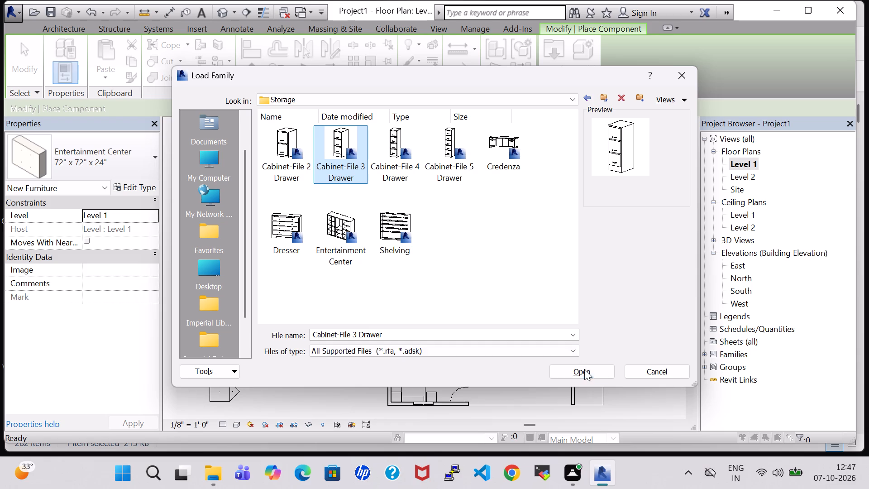
left_click(584, 369)
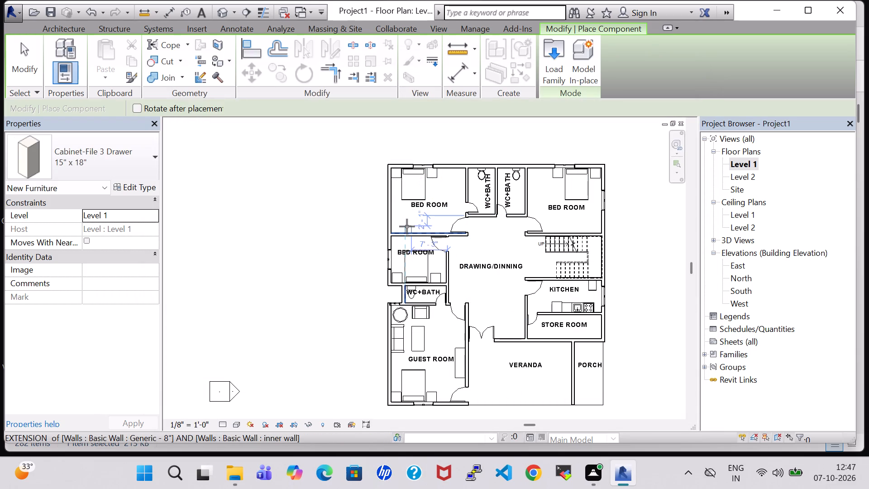
Place a 15" x 18" Cabinet-File 3 Drawer in each of the two north bedrooms, near the wall opposite the bed.
scroll(407, 226, "up", 7)
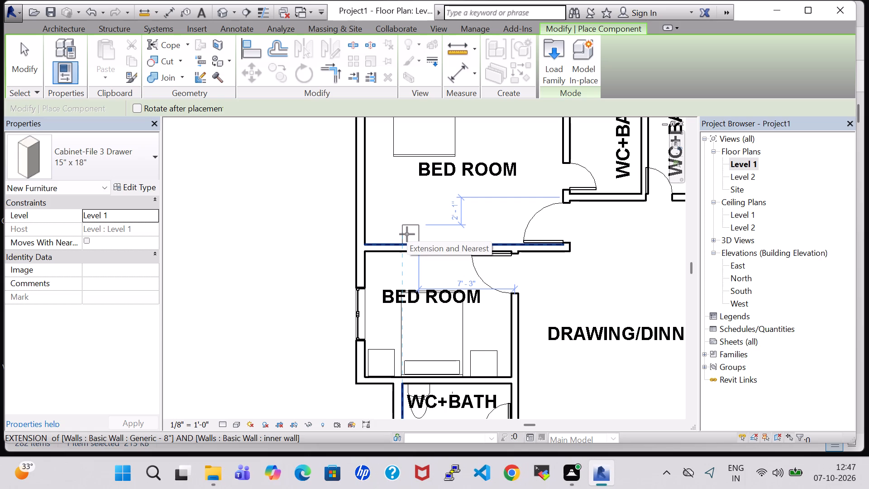
left_click(407, 234)
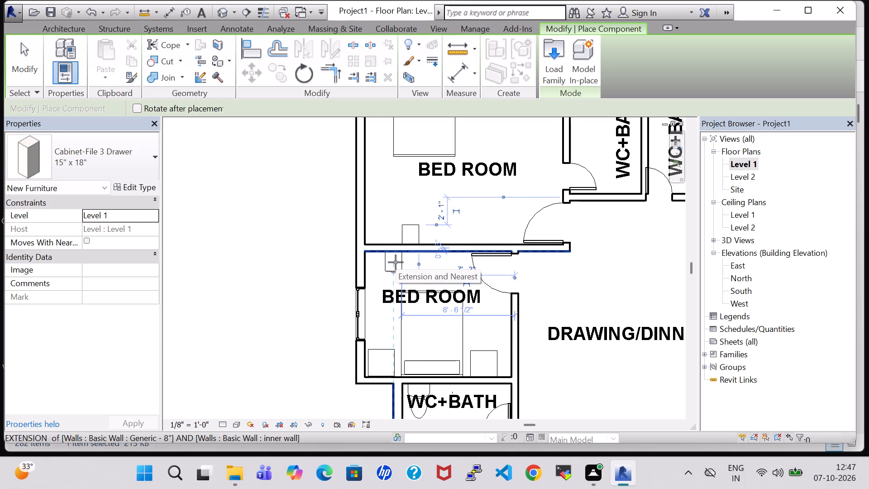
left_click(412, 261)
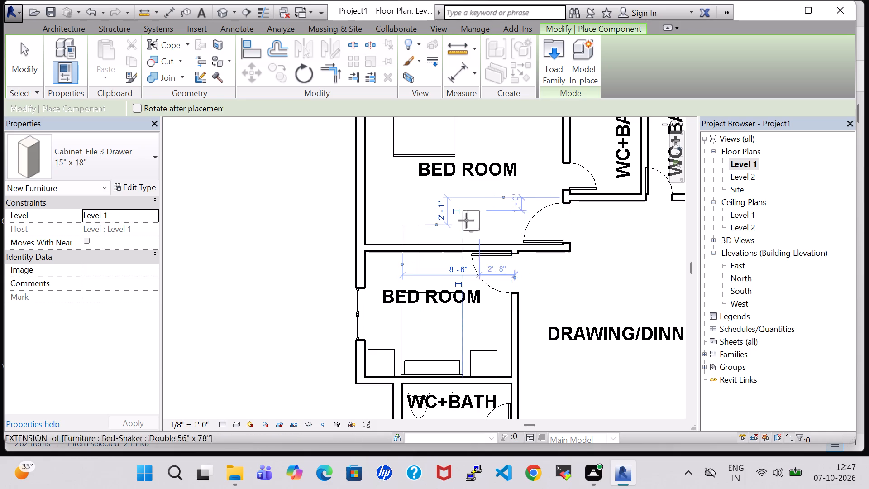
scroll(477, 263, "down", 4)
middle_click_drag(622, 222, 454, 254)
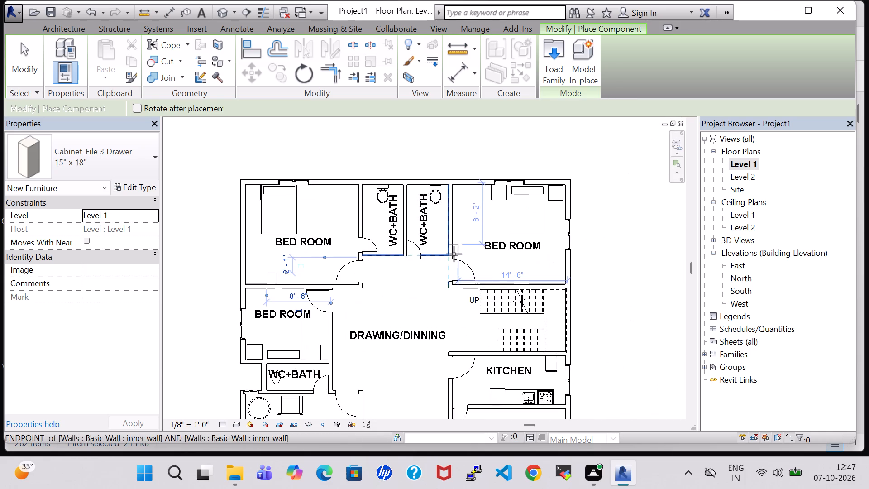
left_click(531, 275)
scroll(604, 286, "down", 2)
middle_click_drag(625, 327, 609, 242)
key("Escape")
key("Escape")
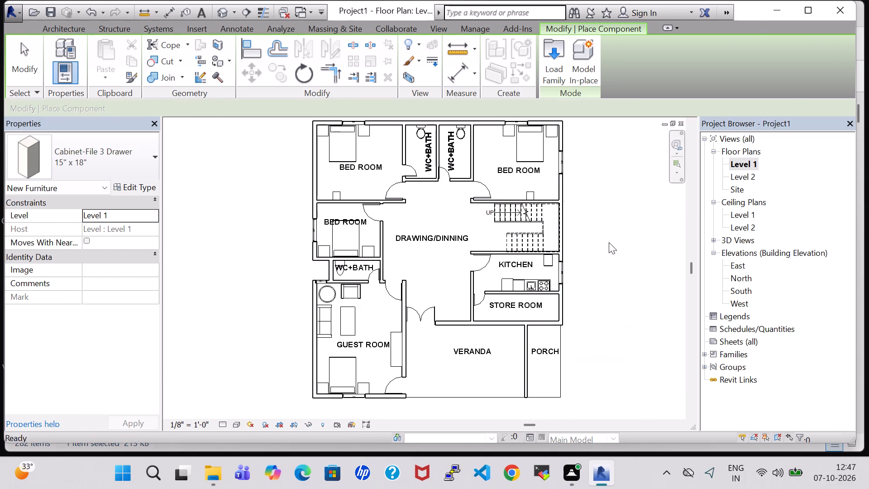
In 3D, rotate the file cabinet in the northwest bedroom 180° so its drawers face the bed.
left_click(333, 194)
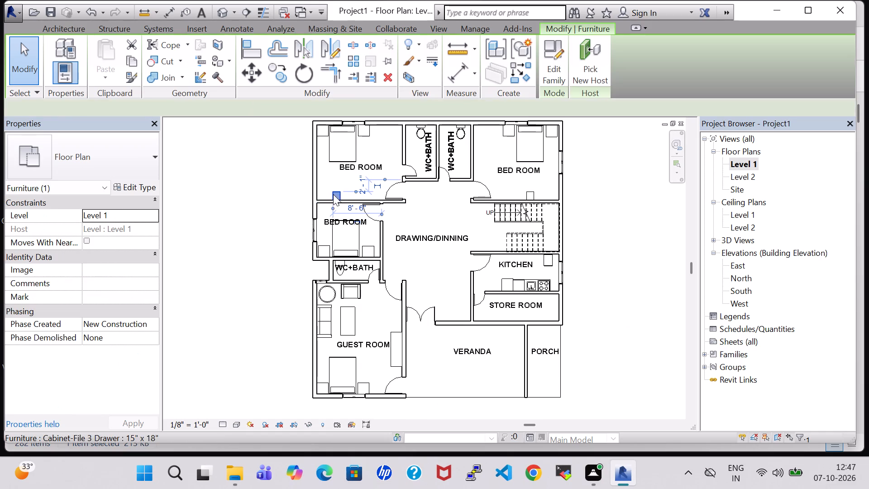
left_click(223, 14)
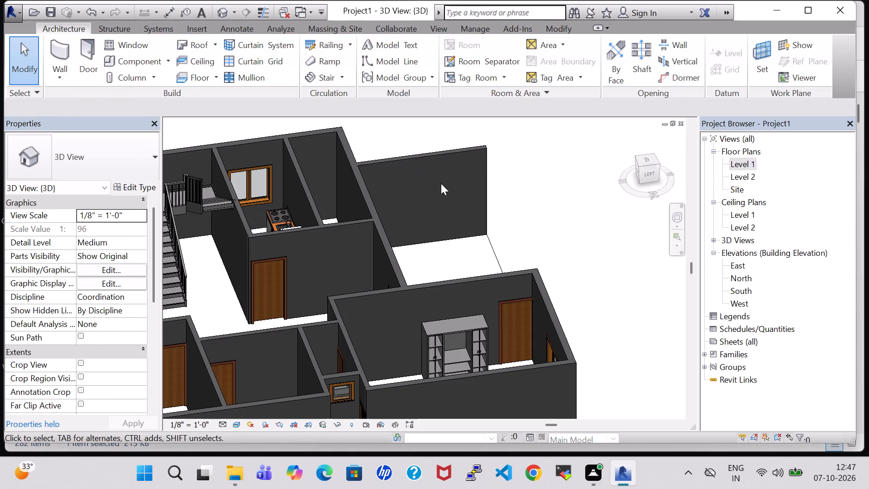
middle_click_drag(525, 216, 525, 251, "shift")
middle_click_drag(524, 253, 603, 139)
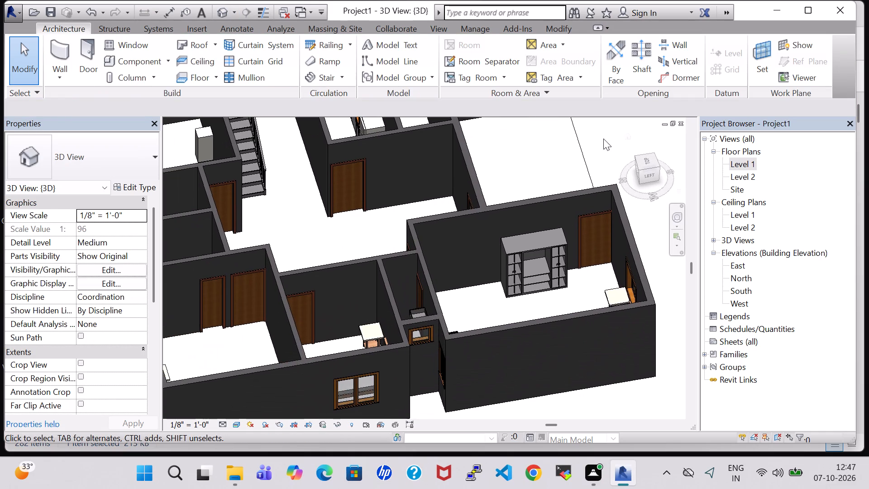
middle_click_drag(197, 341, 304, 335, "shift")
middle_click_drag(439, 387, 480, 370, "shift")
middle_click_drag(568, 234, 514, 373)
left_click(555, 273)
key("space")
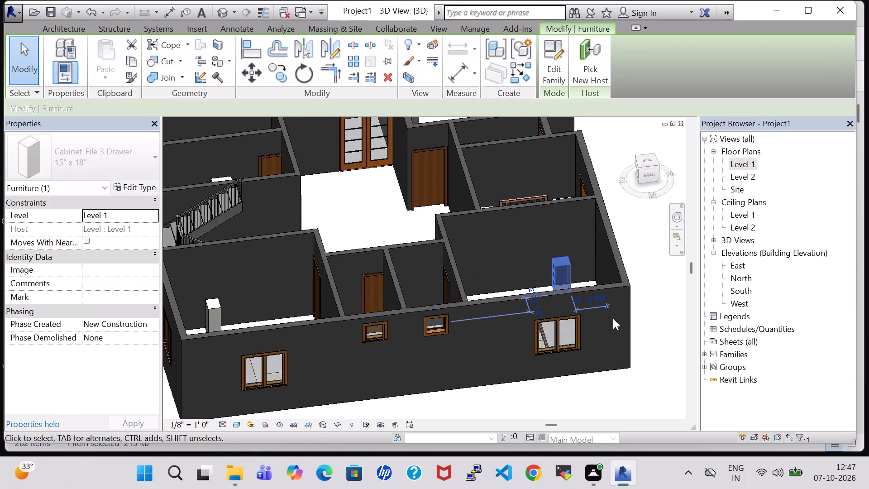
key("space")
left_click(643, 297)
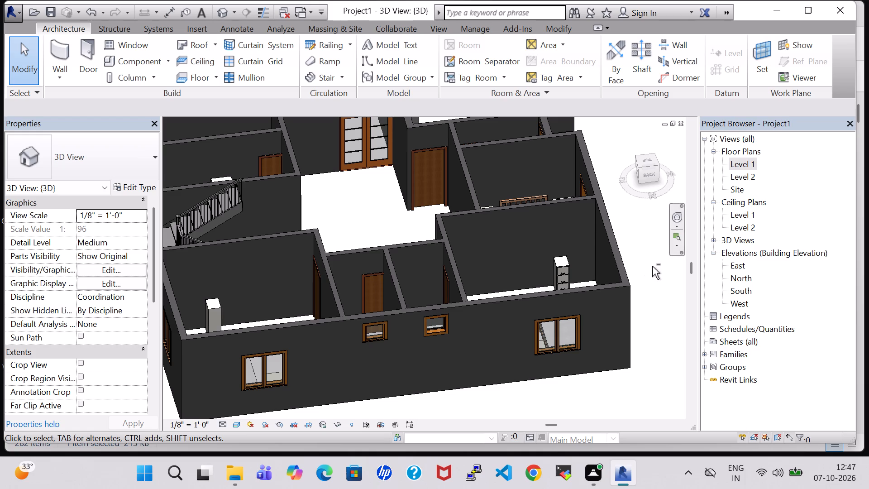
Rotate the file cabinet in the bedroom beside the staircase 180° so its drawers face the bed.
middle_click_drag(652, 266, 645, 362, "shift")
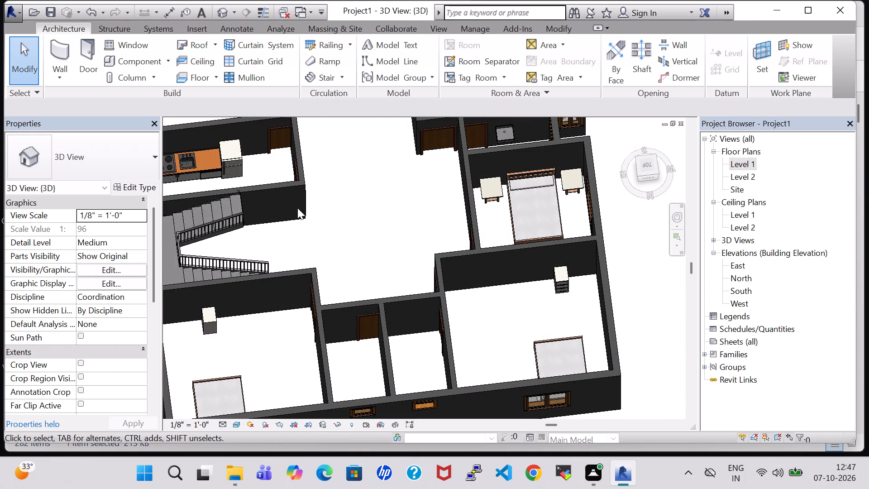
left_click(211, 321)
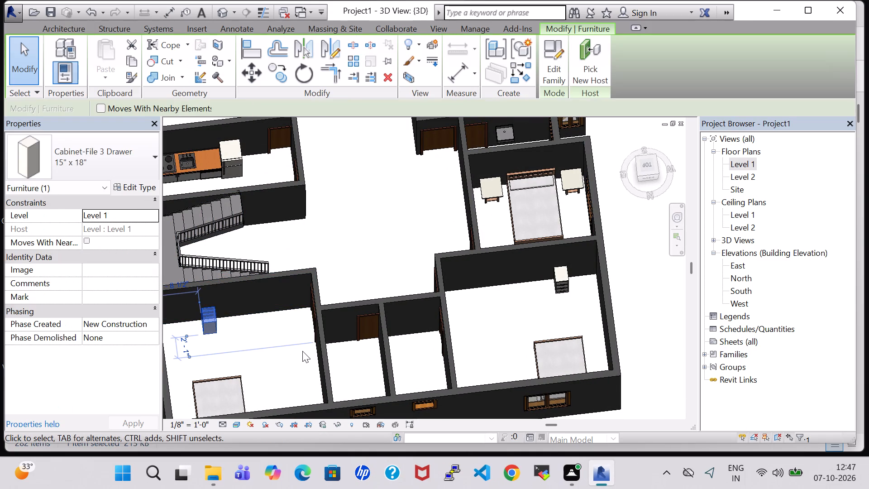
key("space")
key("space")
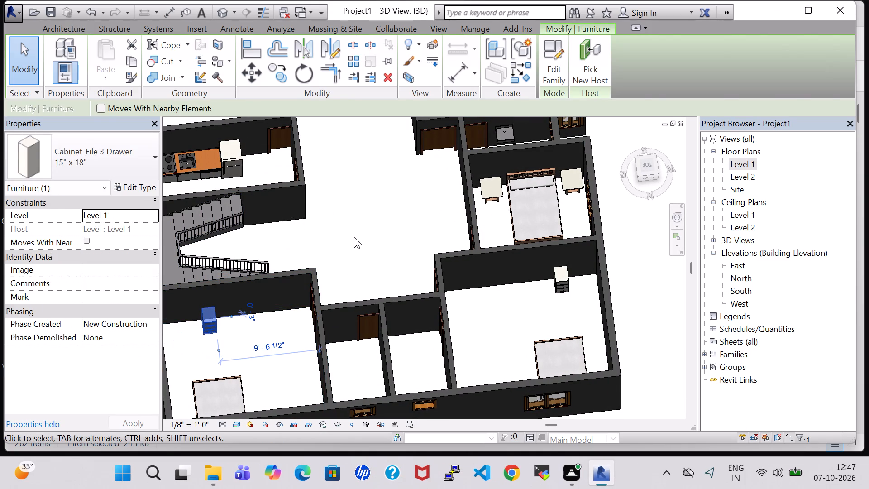
left_click(354, 237)
Examine the furnished guest room, kitchen, staircase area and bedrooms with their file cabinets from several angles in 3D.
middle_click_drag(354, 237, 380, 362)
middle_click(380, 362)
middle_click_drag(388, 335, 485, 480)
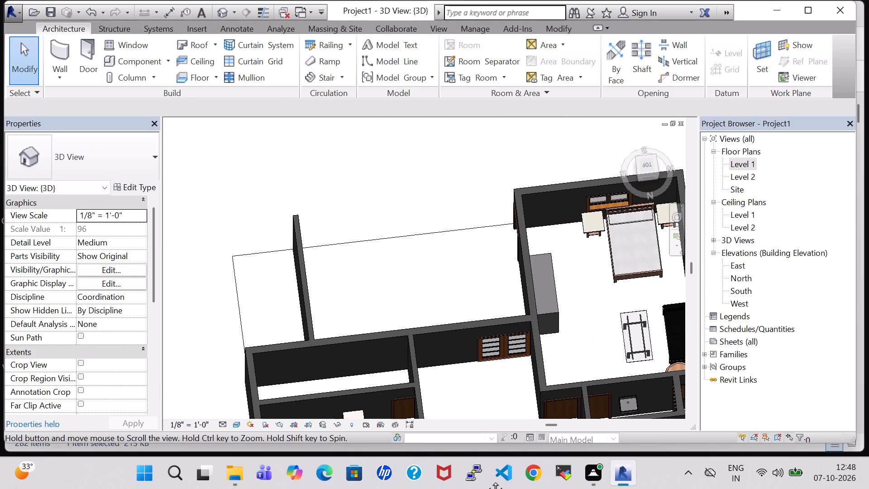
middle_click_drag(485, 480, 478, 455)
middle_click_drag(459, 389, 451, 325, "shift")
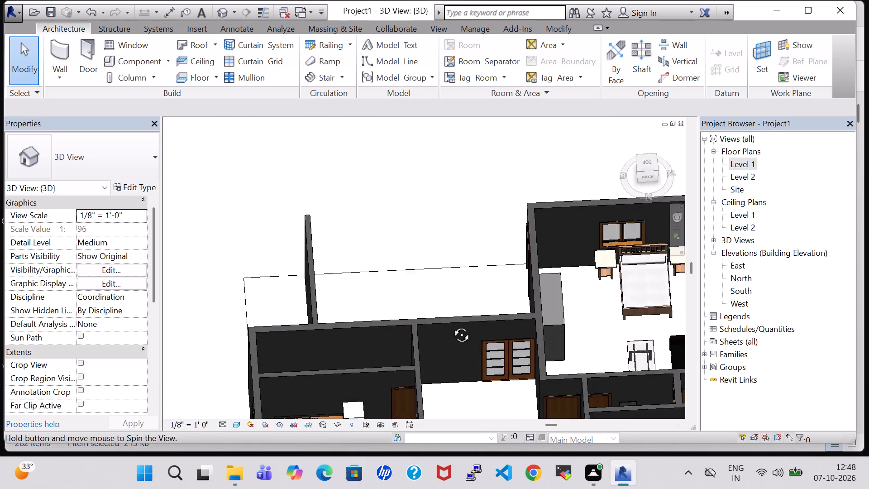
middle_click_drag(451, 325, 451, 290, "shift")
middle_click_drag(451, 307, 459, 99)
middle_click_drag(485, 250, 501, 333, "shift")
middle_click_drag(436, 175, 552, 337)
middle_click_drag(552, 337, 487, 345, "shift")
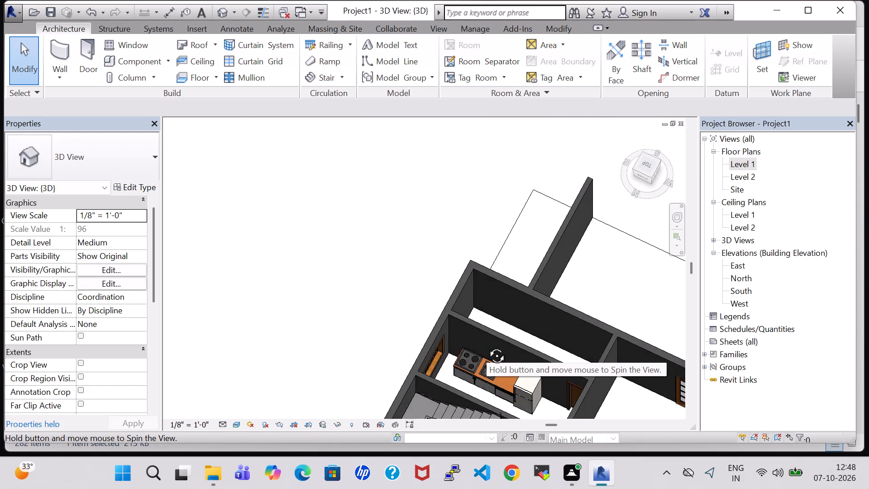
middle_click_drag(487, 345, 537, 379, "shift")
middle_click_drag(595, 384, 565, 186)
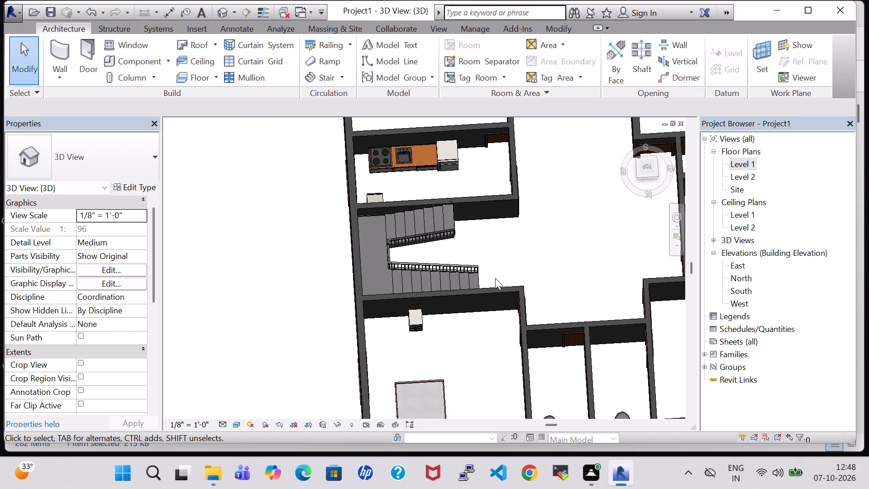
middle_click_drag(461, 356, 466, 232, "shift")
middle_click_drag(480, 294, 253, 214)
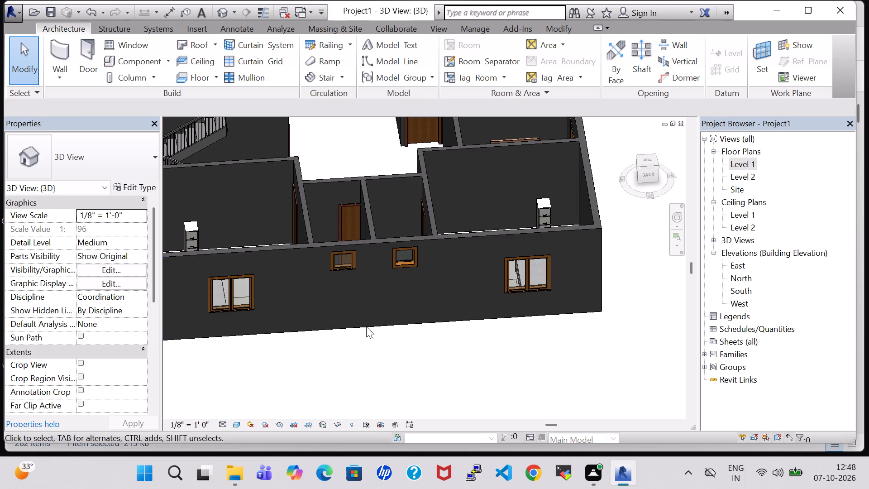
middle_click_drag(385, 348, 340, 386, "shift")
middle_click_drag(640, 329, 587, 377)
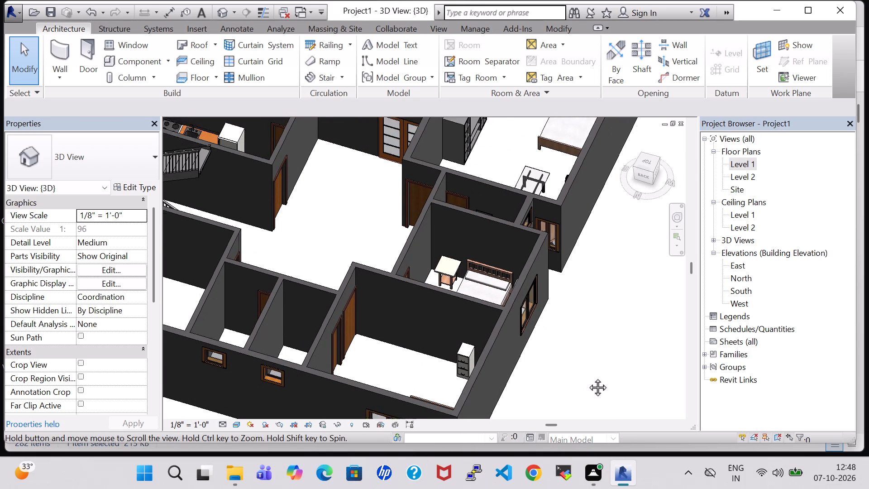
middle_click_drag(587, 377, 568, 395)
On the Level 1 plan, load the Cabinet-File 2 Drawer family from the Furniture > Storage library as a component.
double_click(753, 158)
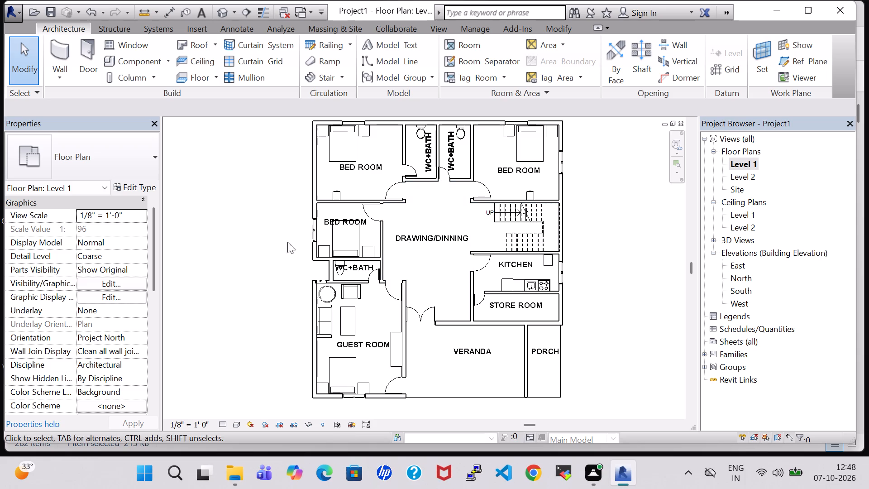
left_click(132, 60)
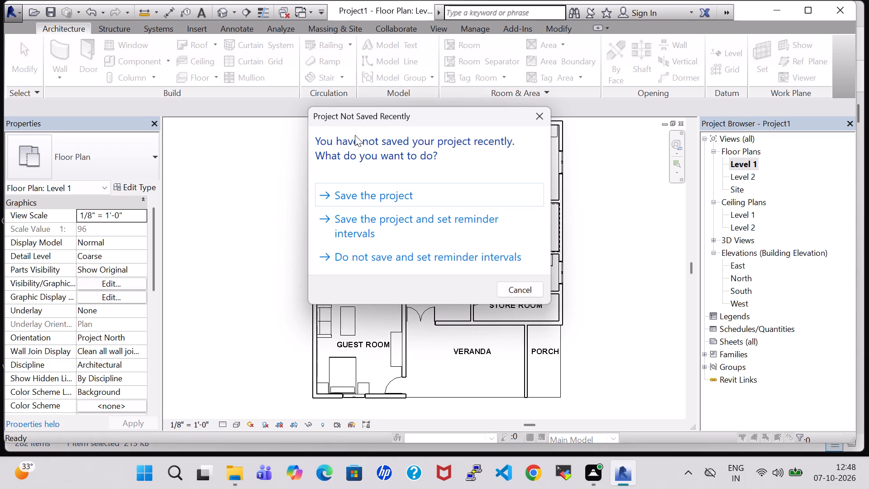
left_click(543, 110)
left_click(559, 69)
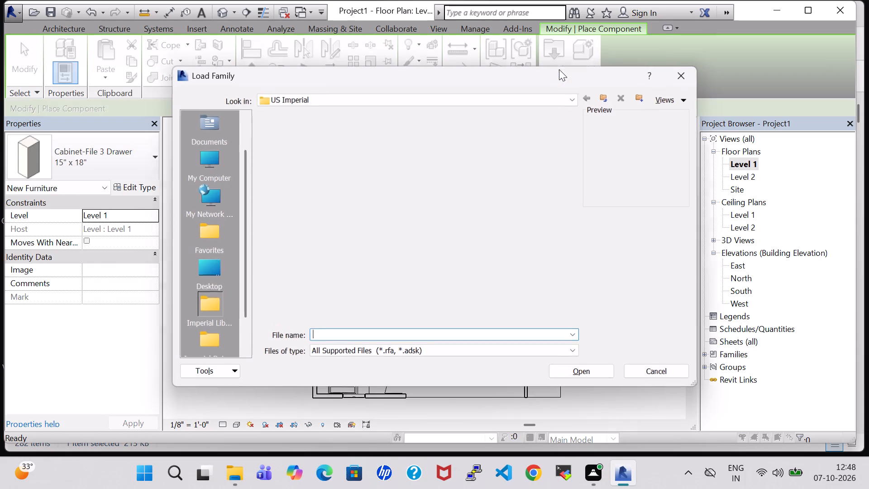
left_click(544, 313)
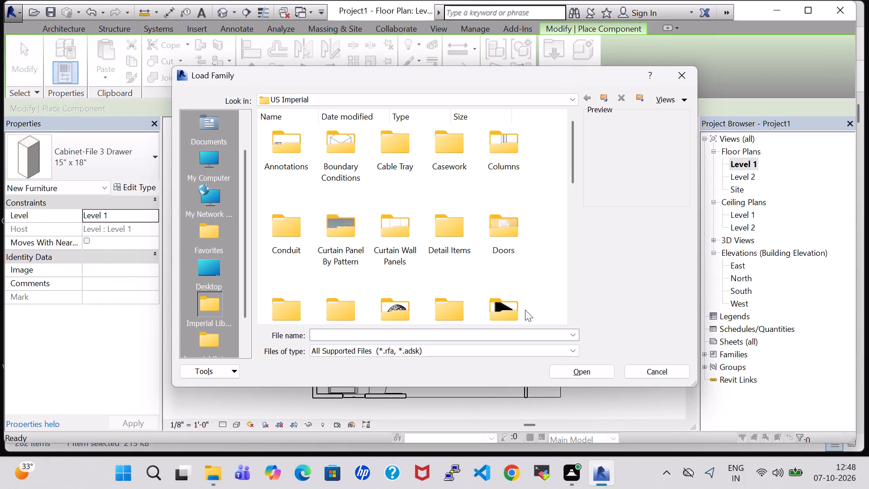
double_click(513, 303)
left_click(349, 151)
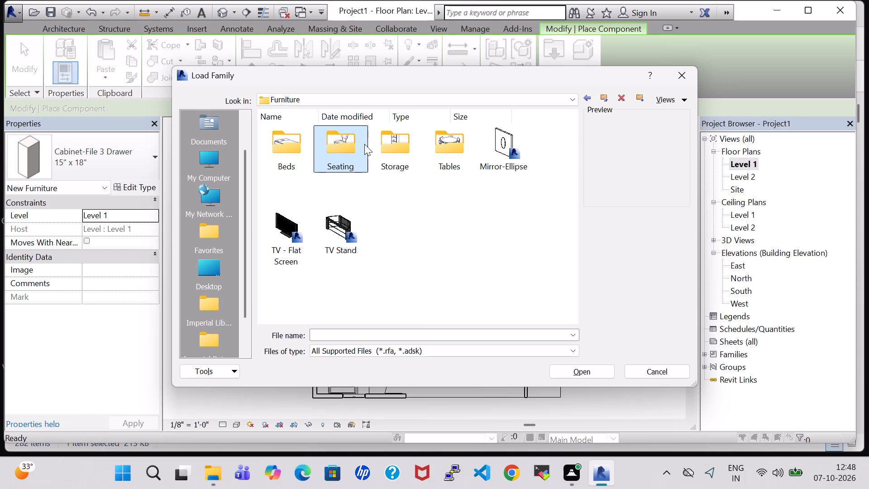
left_click(357, 154)
double_click(399, 146)
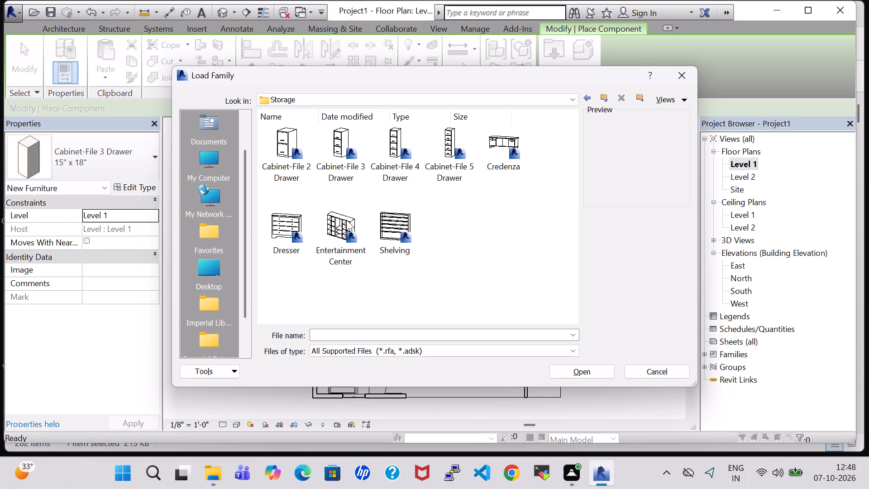
left_click(286, 138)
left_click(602, 373)
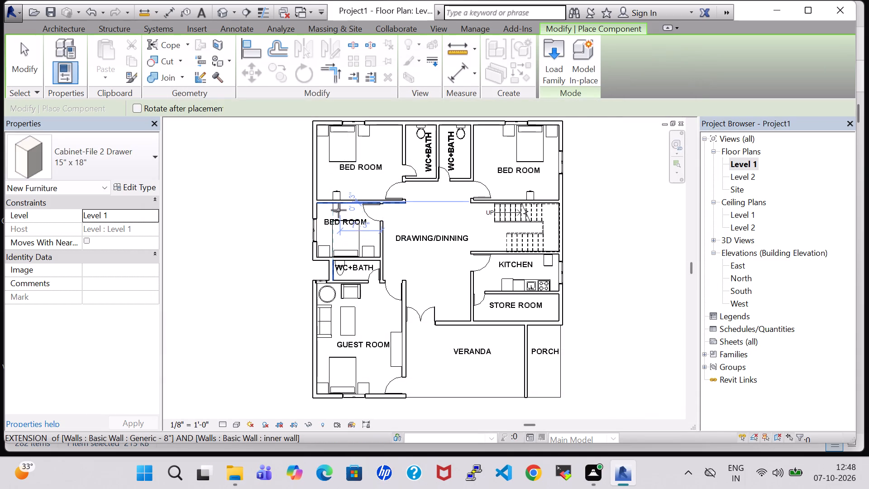
Place a 15" x 18" Cabinet-File 2 Drawer in the west middle bedroom, against the wall opposite the bed.
left_click(339, 210)
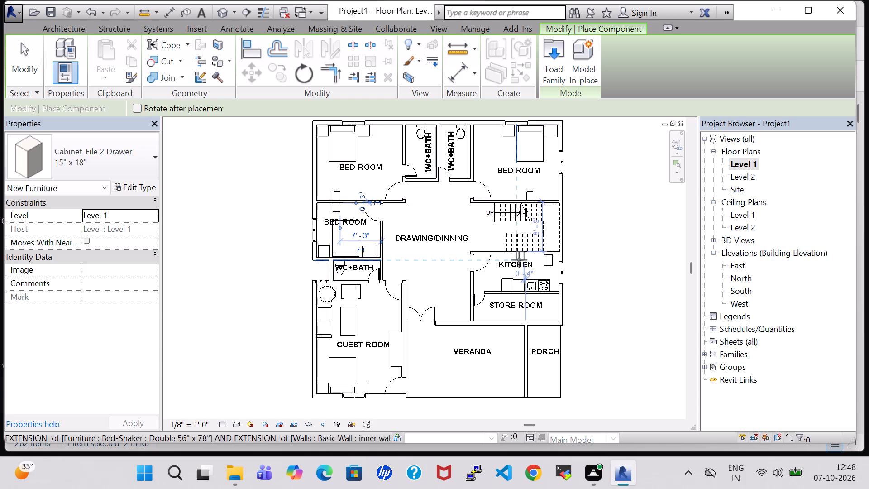
key("Escape")
key("Escape")
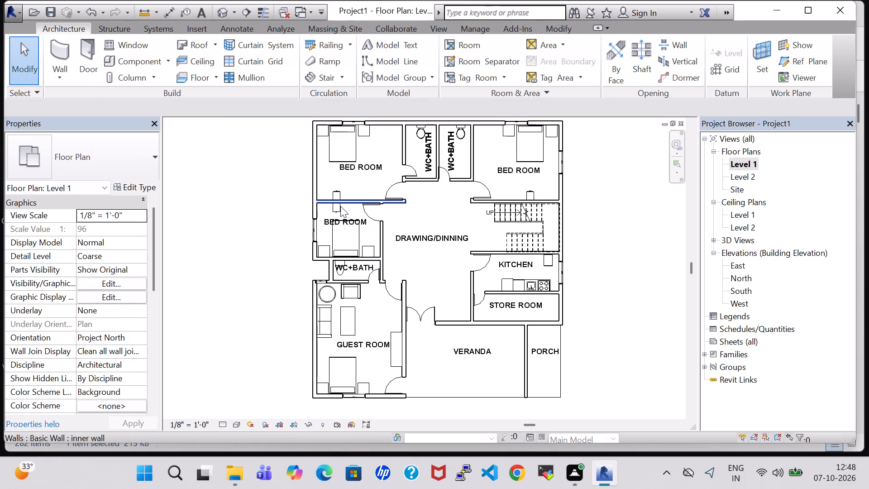
left_click(340, 206)
left_click(447, 287)
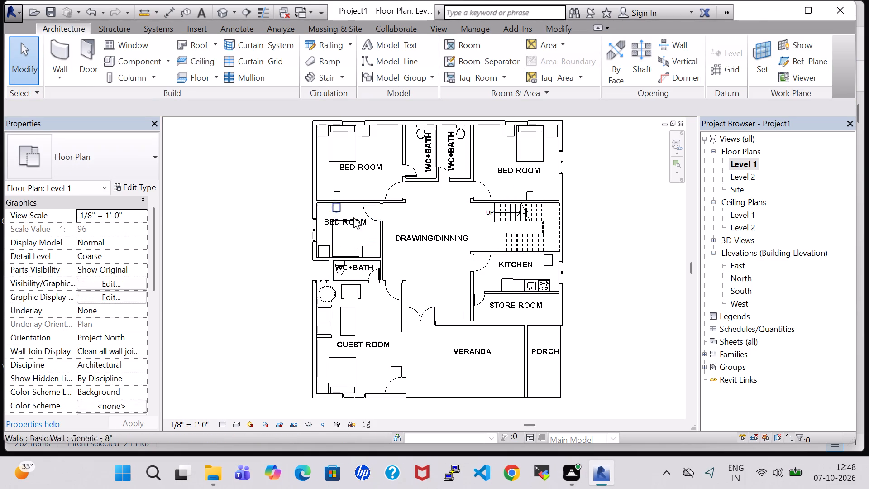
left_click(339, 209)
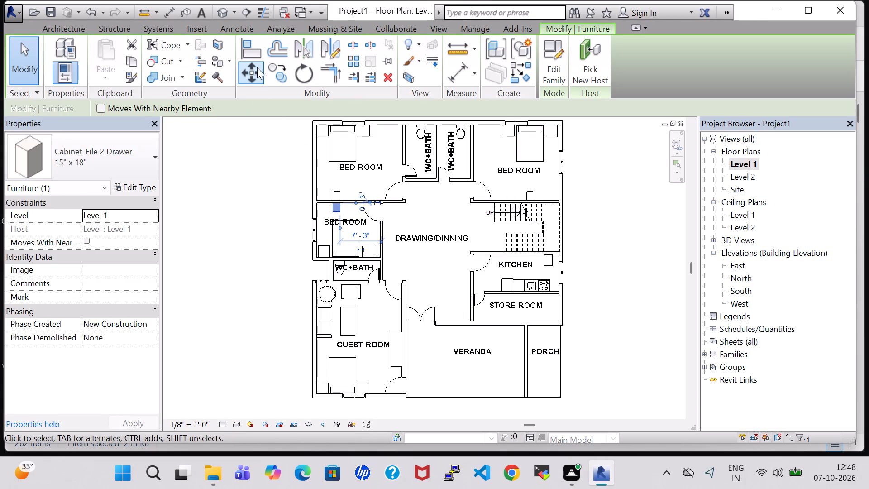
Examine the three bedrooms in 3D from several angles to check the orientation of the new two-drawer cabinet.
left_click(222, 9)
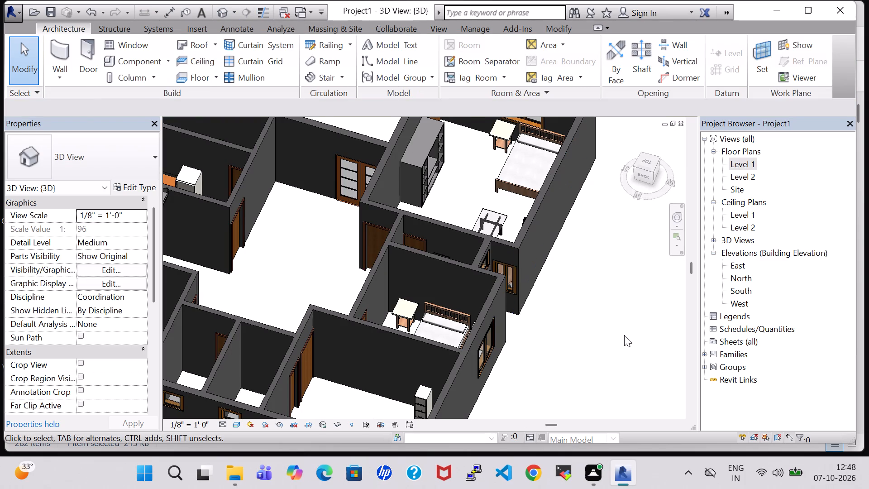
middle_click_drag(624, 335, 625, 271, "shift")
middle_click_drag(558, 330, 631, 416, "shift")
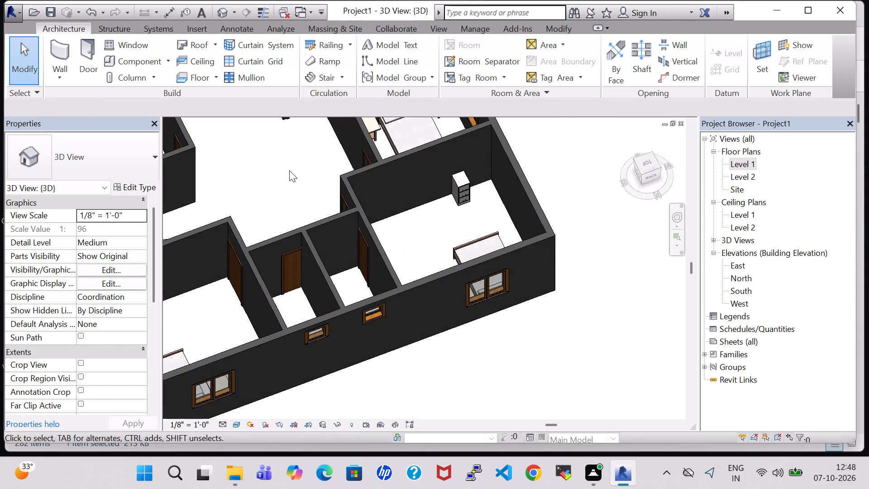
middle_click_drag(289, 163, 421, 266)
middle_click_drag(433, 269, 455, 278, "shift")
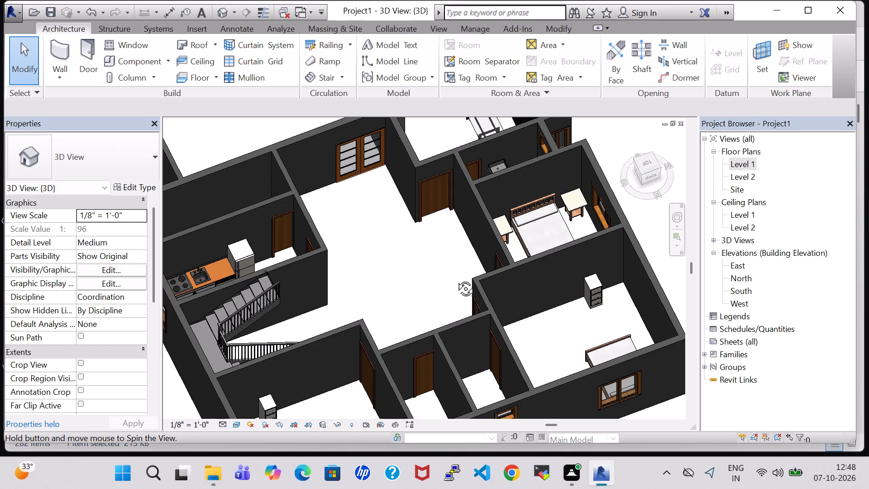
middle_click_drag(455, 278, 487, 288, "shift")
middle_click_drag(339, 174, 365, 307)
middle_click_drag(352, 322, 442, 302, "shift")
middle_click_drag(195, 316, 314, 316, "shift")
middle_click_drag(334, 238, 688, 154)
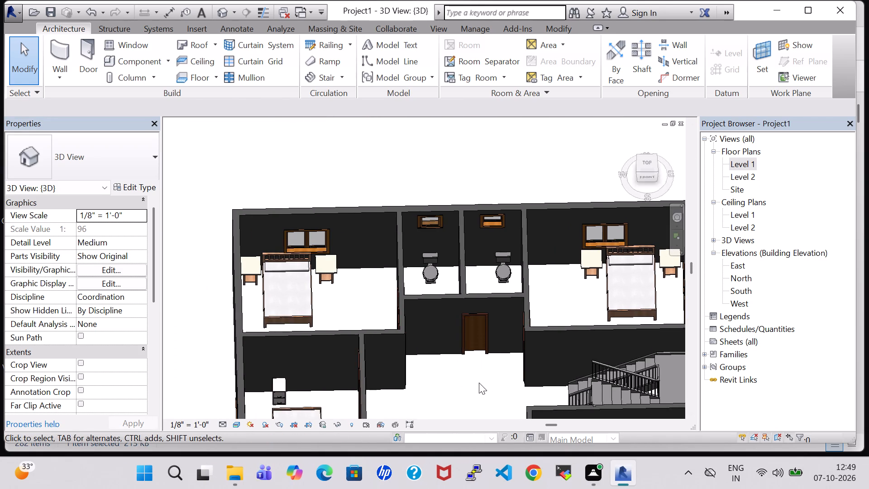
middle_click_drag(479, 383, 466, 369, "shift")
On the Level 1 plan, load Table-Dining Round w Chairs and place the 36" Diameter type in the DRAWING/DINNING room.
double_click(740, 169)
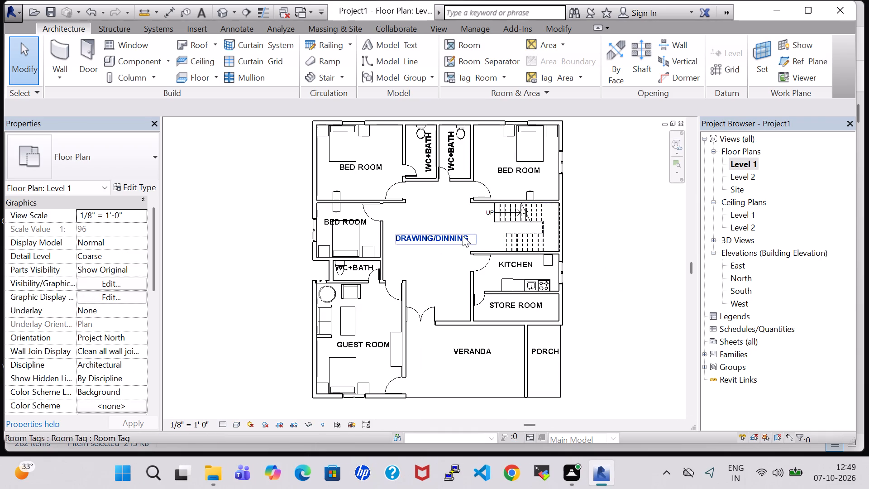
left_click(132, 64)
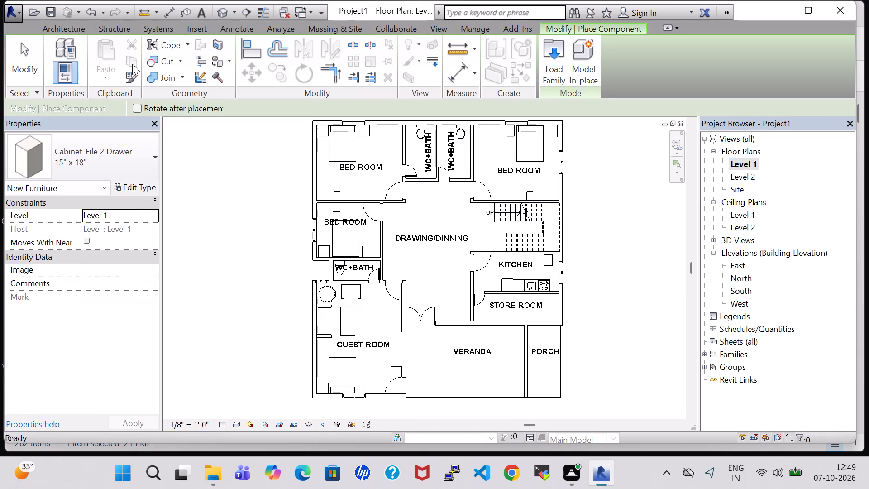
left_click(553, 72)
scroll(519, 181, "down", 1)
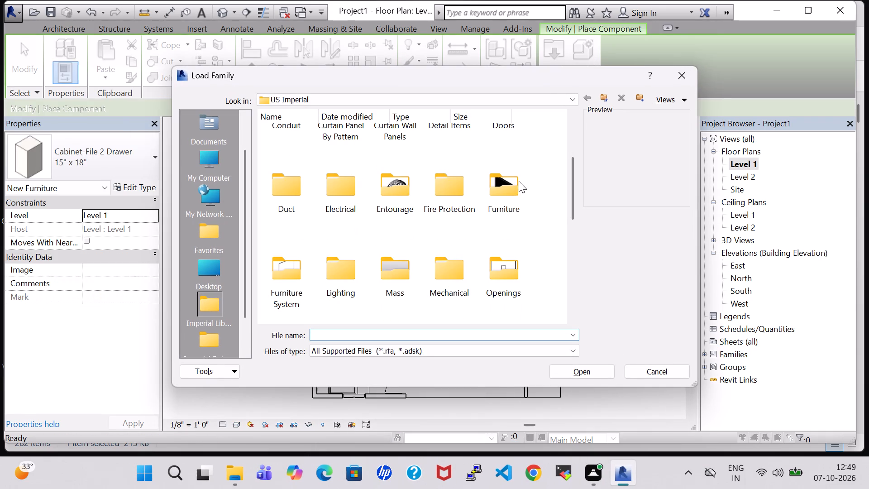
triple_click(497, 201)
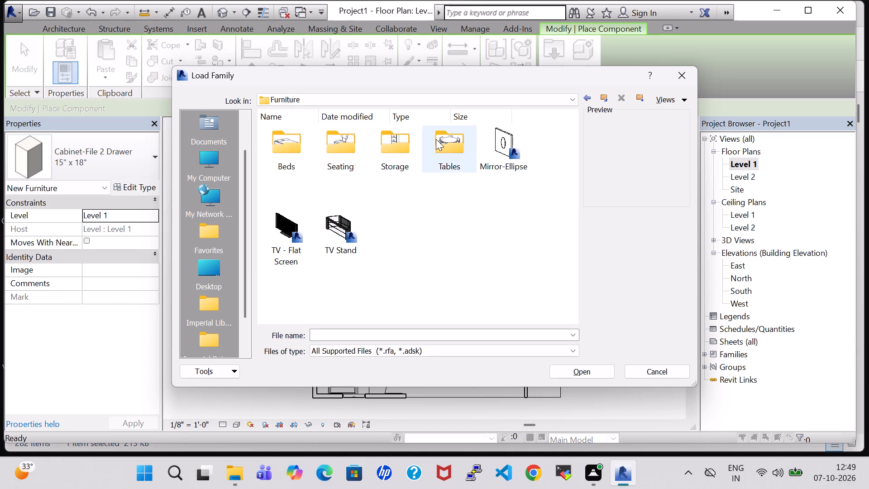
double_click(436, 139)
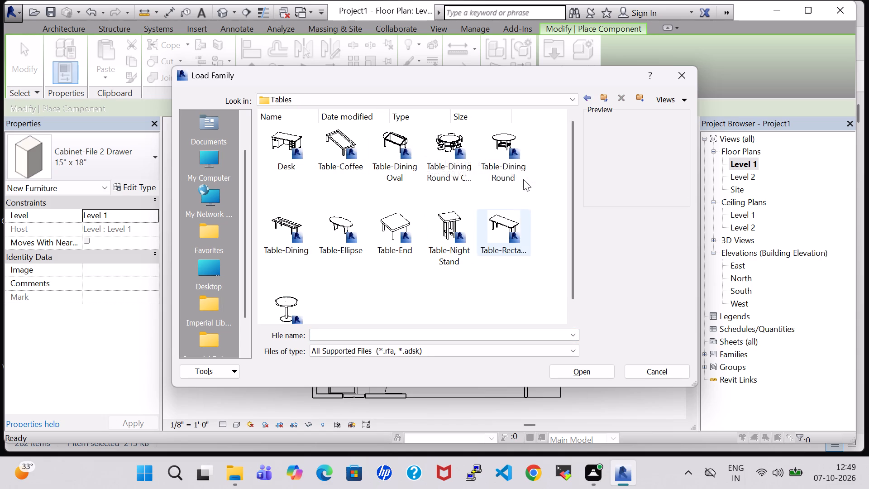
left_click(446, 152)
left_click(559, 373)
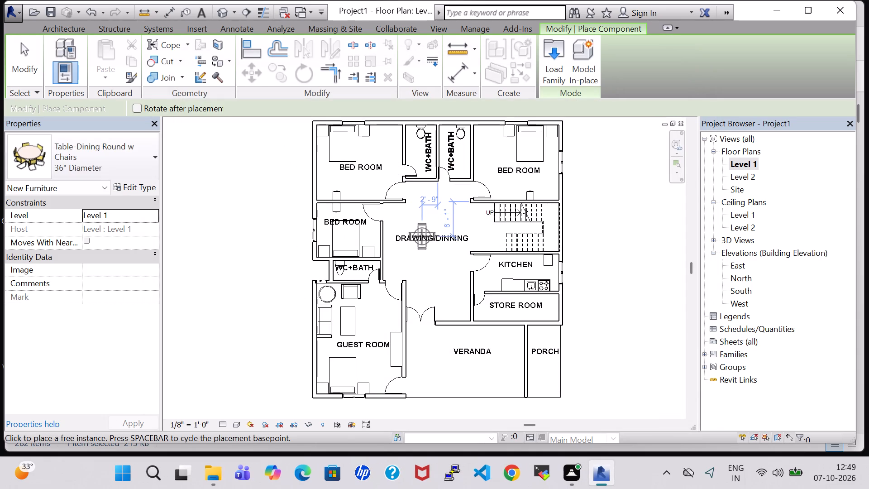
left_click(422, 236)
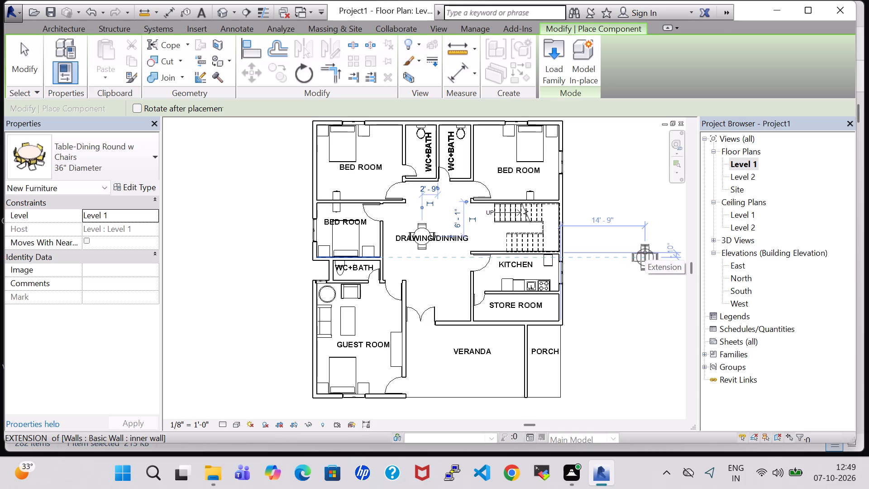
key("Escape")
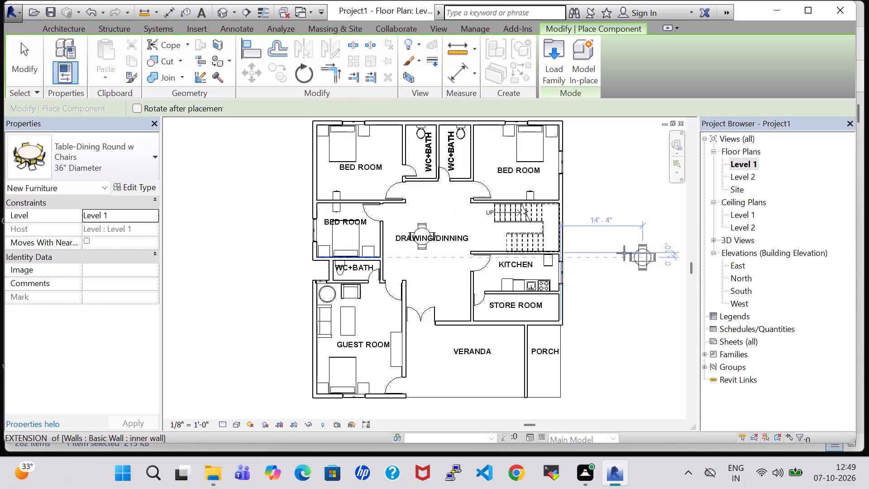
key("Escape")
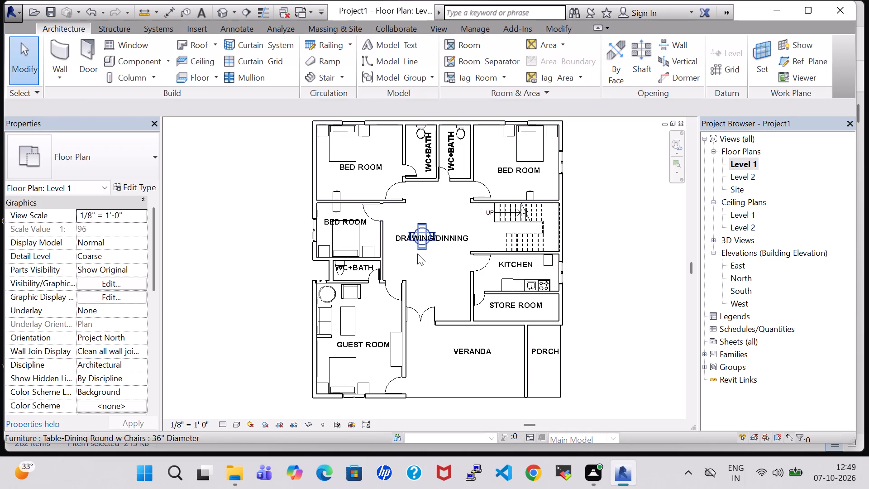
Examine the Level 1 plan around the dining table in the DRAWING/DINNING room and the adjoining rooms.
scroll(419, 254, "up", 1)
scroll(606, 227, "up", 2)
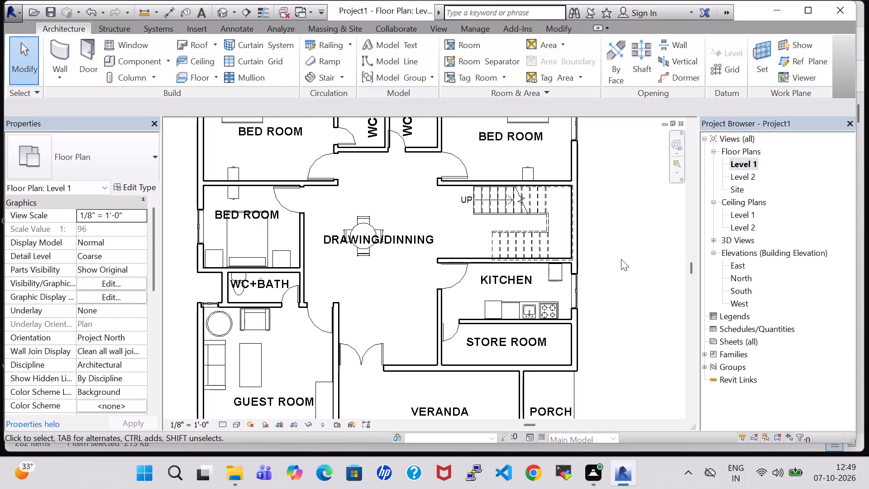
scroll(602, 210, "down", 1)
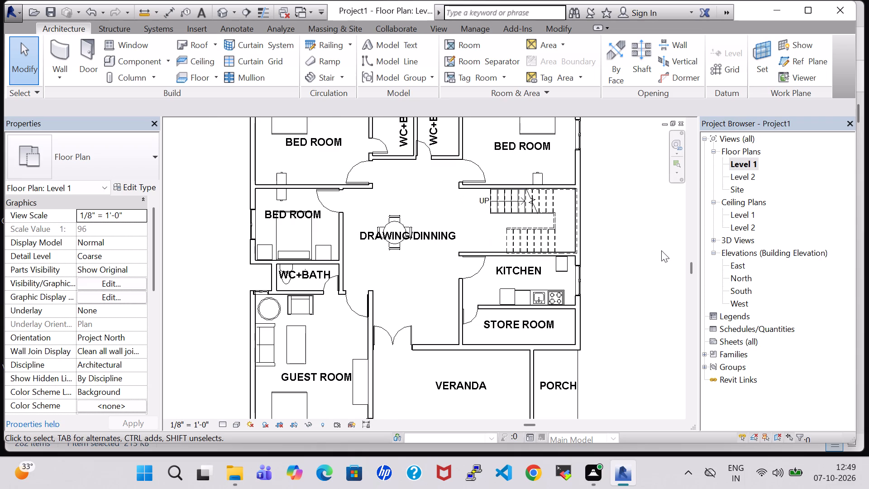
middle_click_drag(659, 250, 629, 243, "shift")
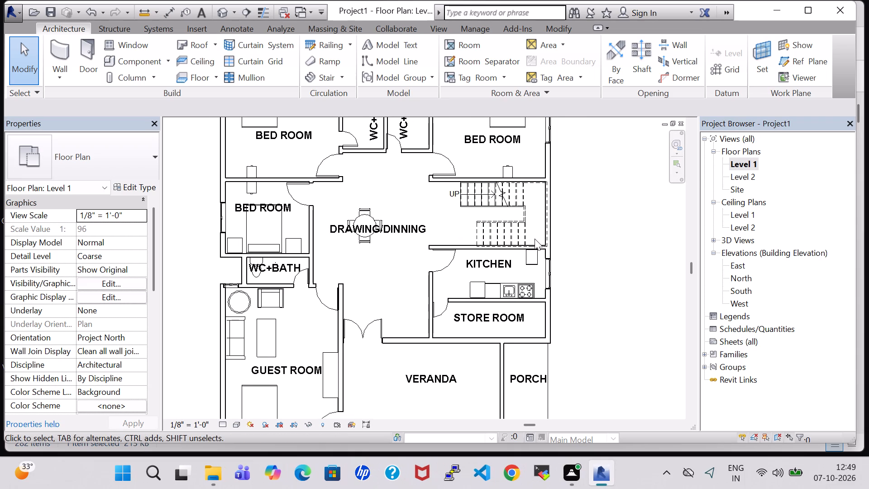
middle_click_drag(579, 252, 583, 241, "shift")
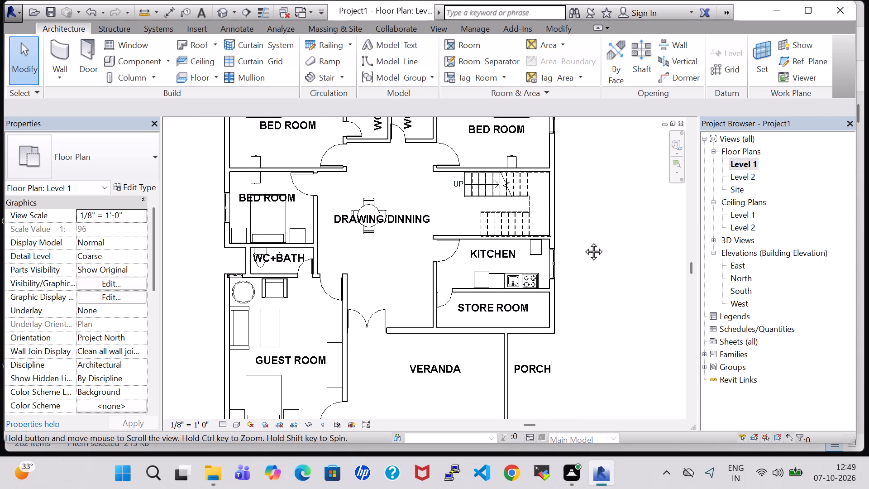
middle_click_drag(583, 241, 583, 240, "shift")
scroll(583, 240, "down", 2)
middle_click_drag(591, 255, 590, 306, "shift")
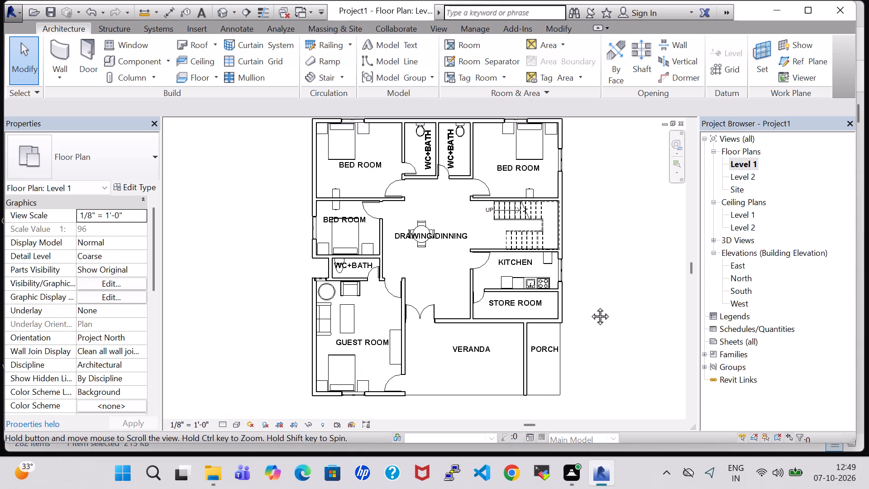
middle_click_drag(590, 306, 589, 316, "shift")
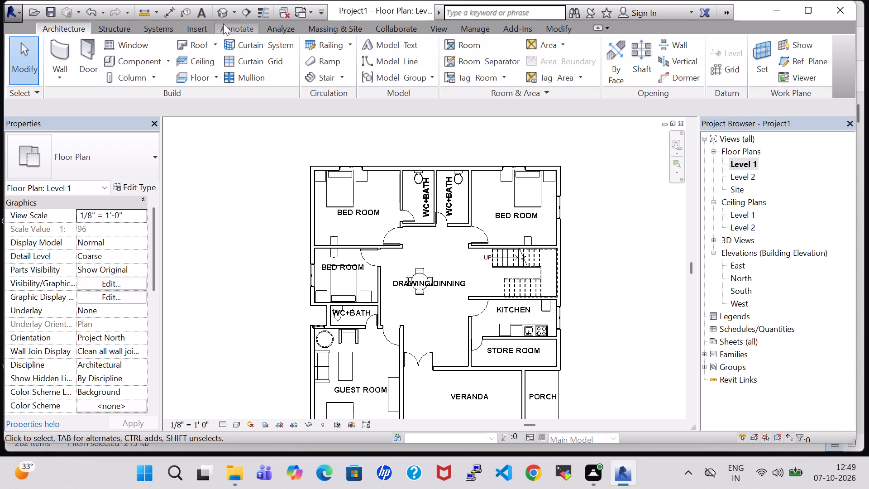
Examine the guest room furniture and the veranda front in the 3D view from several angles.
left_click(221, 15)
scroll(528, 199, "down", 2)
middle_click_drag(482, 327, 463, 216)
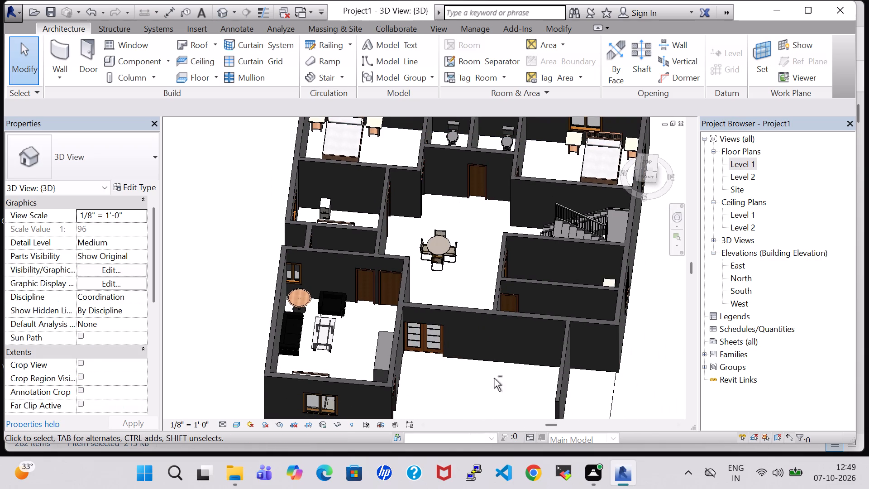
middle_click_drag(494, 378, 568, 347, "shift")
scroll(480, 393, "up", 3)
middle_click_drag(480, 393, 425, 81)
scroll(480, 393, "up", 1)
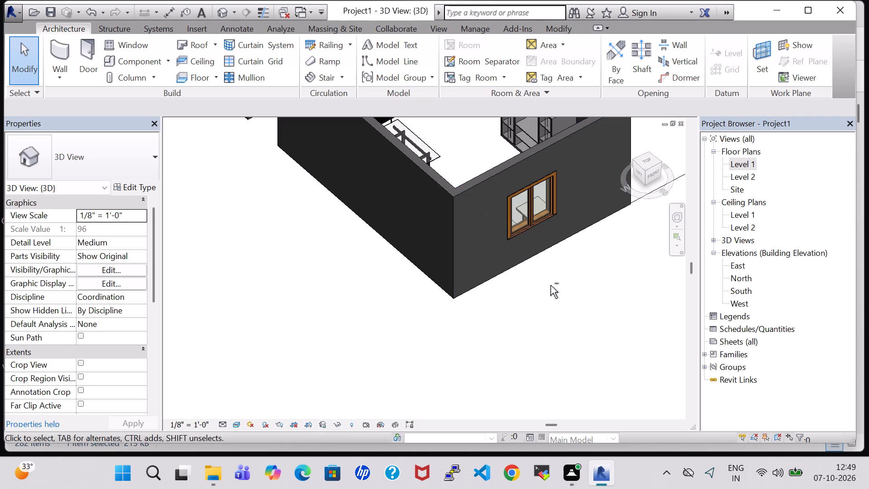
middle_click_drag(550, 285, 509, 302, "shift")
middle_click_drag(435, 257, 449, 361)
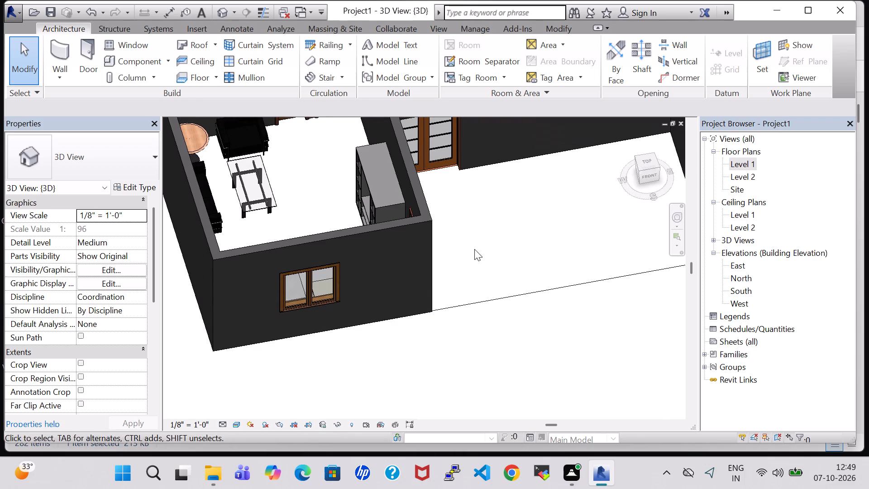
middle_click_drag(498, 233, 480, 207, "shift")
scroll(477, 241, "up", 1, "shift")
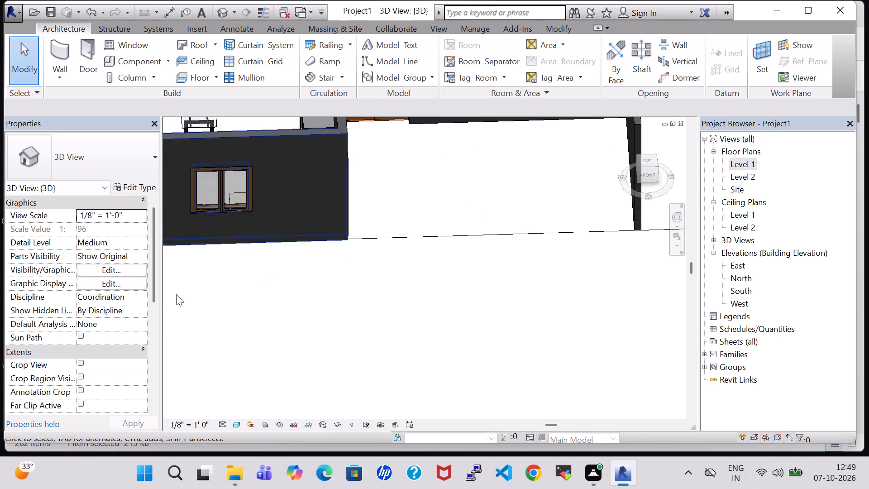
middle_click_drag(177, 300, 266, 409)
middle_click_drag(296, 382, 294, 396, "shift")
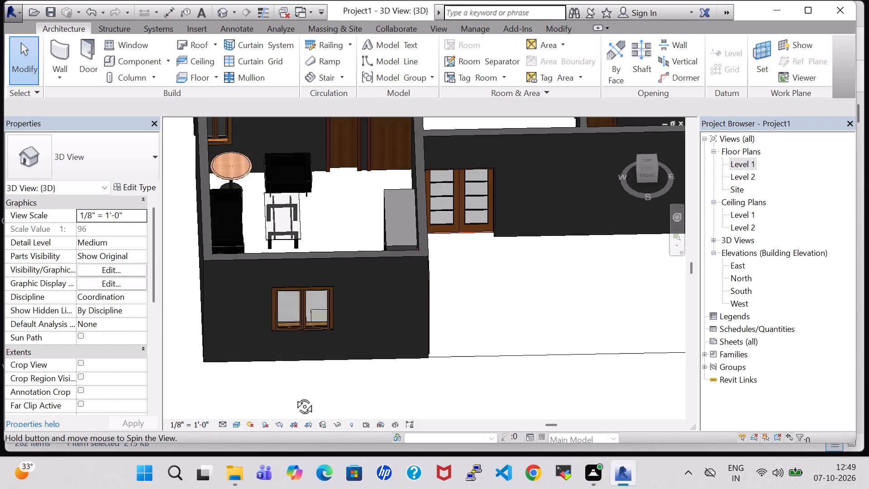
middle_click_drag(294, 396, 294, 398, "shift")
Examine the round dining set in 3D from several angles, along with the surrounding doors, stairs and kitchen.
middle_click_drag(504, 295, 516, 382)
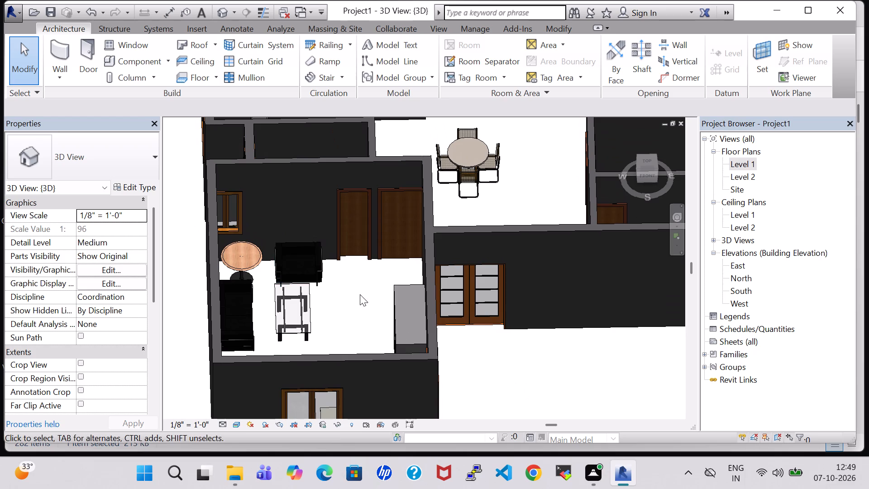
middle_click_drag(360, 294, 345, 377, "shift")
middle_click_drag(493, 177, 473, 311)
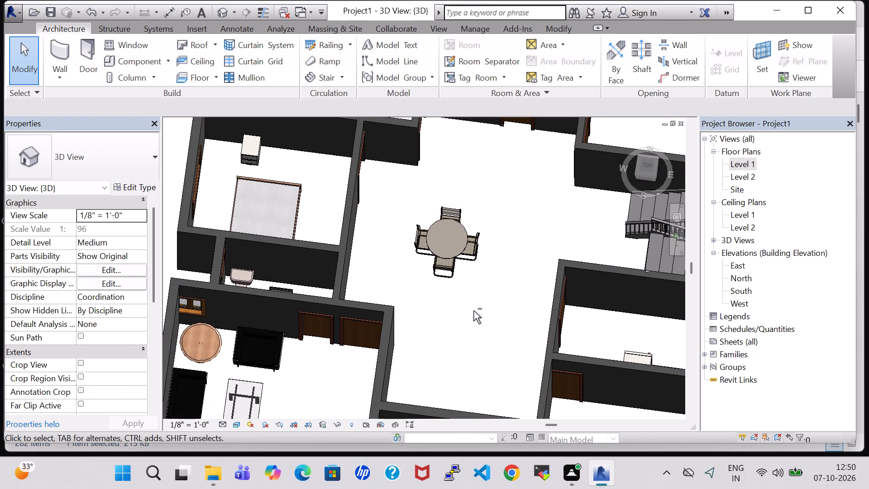
middle_click_drag(473, 311, 459, 328, "shift")
middle_click_drag(459, 324, 419, 257)
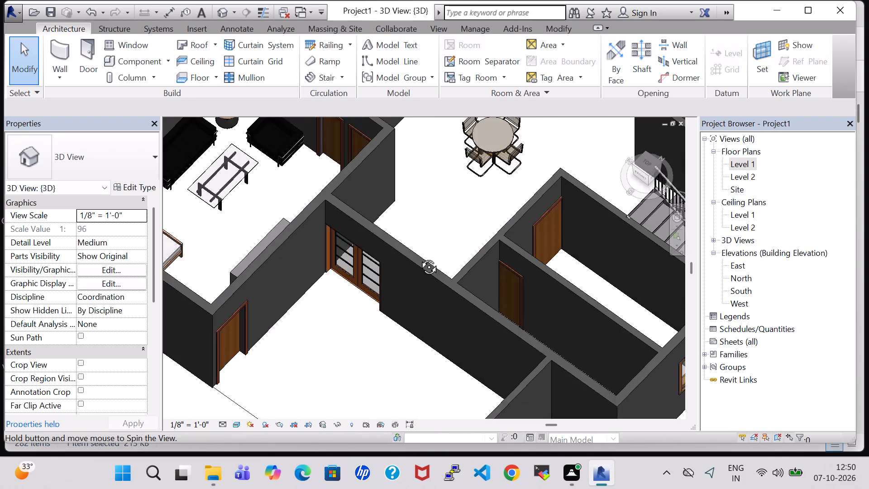
middle_click_drag(419, 257, 418, 221)
middle_click_drag(421, 187, 345, 289)
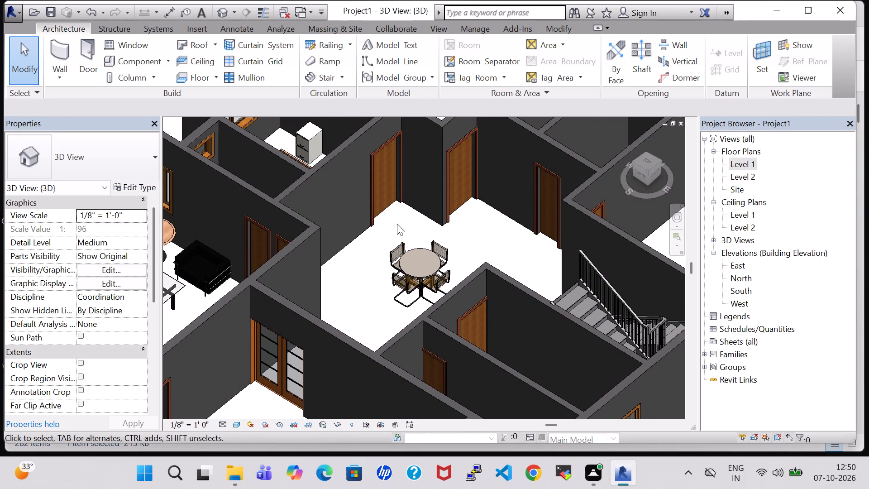
middle_click_drag(497, 240, 451, 232, "shift")
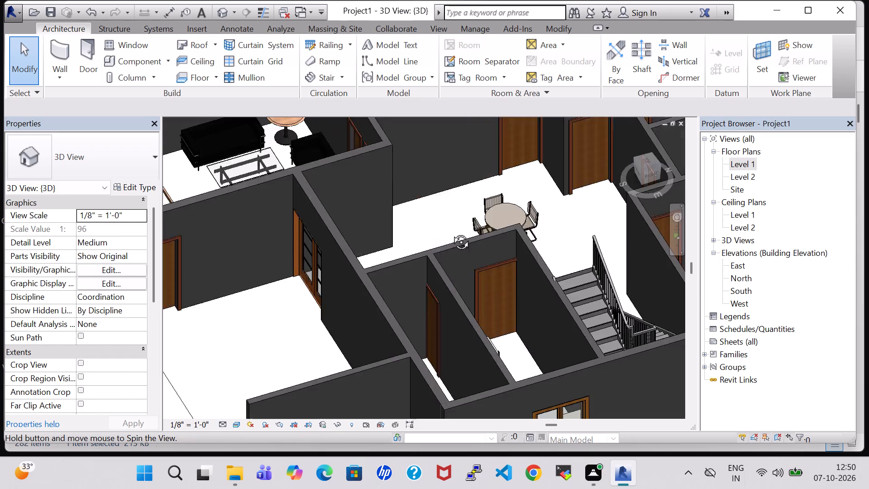
middle_click_drag(451, 232, 395, 219, "shift")
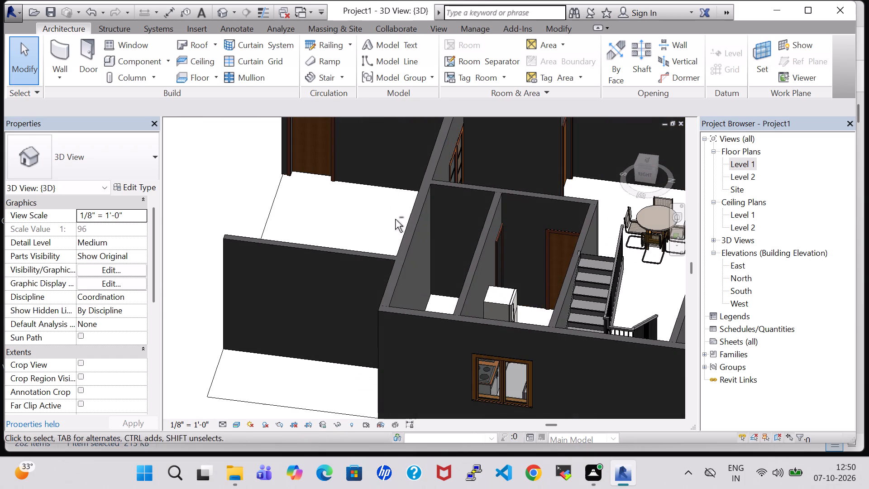
middle_click_drag(655, 283, 532, 325)
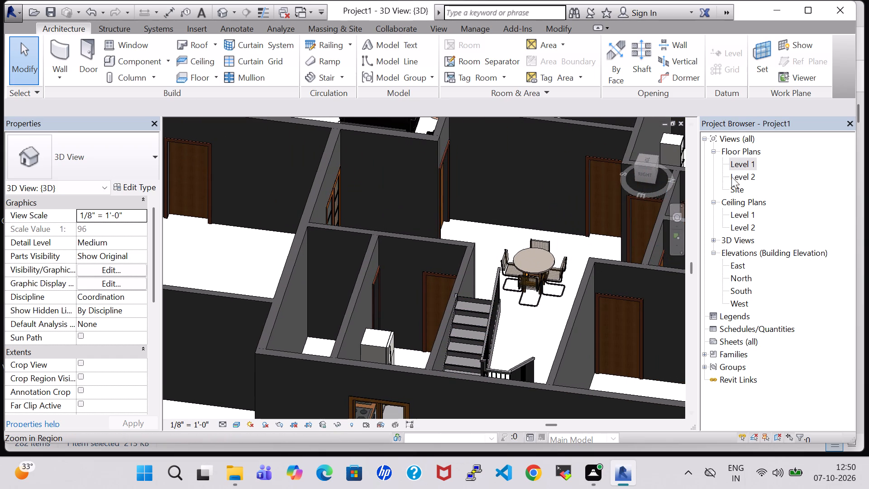
On the Level 1 plan, rename the northwest bedroom's room tag as BED ROOM 1.
double_click(740, 161)
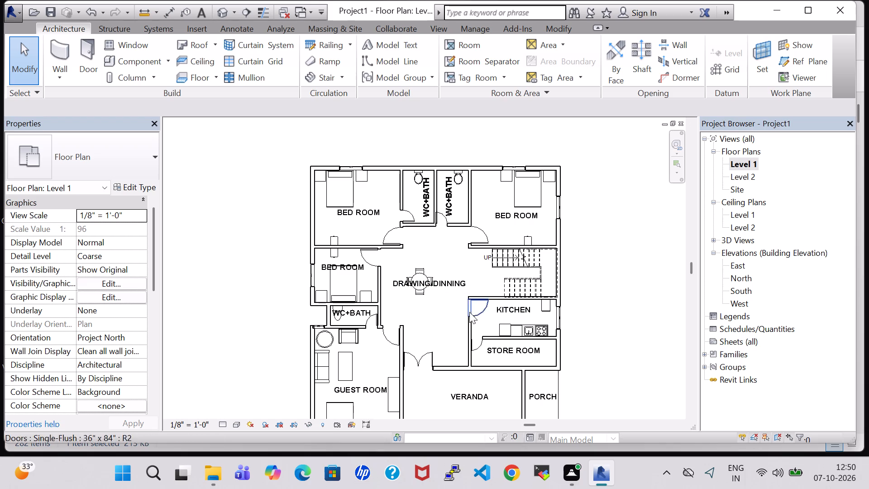
left_click(348, 213)
left_click(375, 212)
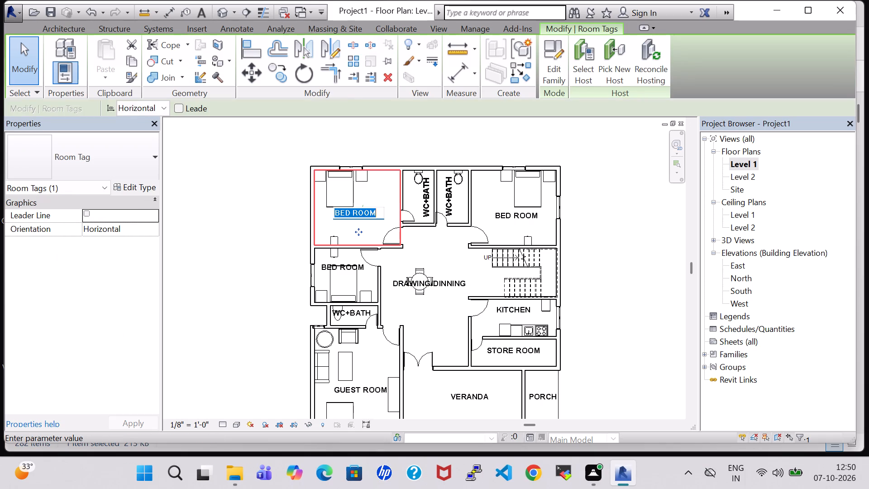
left_click(378, 212)
key("space")
key("1")
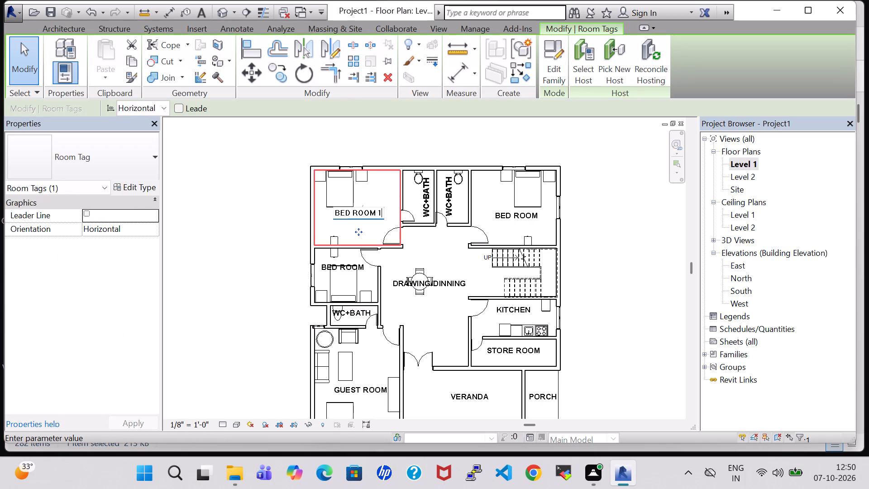
left_click(607, 213)
Rename the northeast bedroom's room tag as BED ROOM 2.
left_click(535, 219)
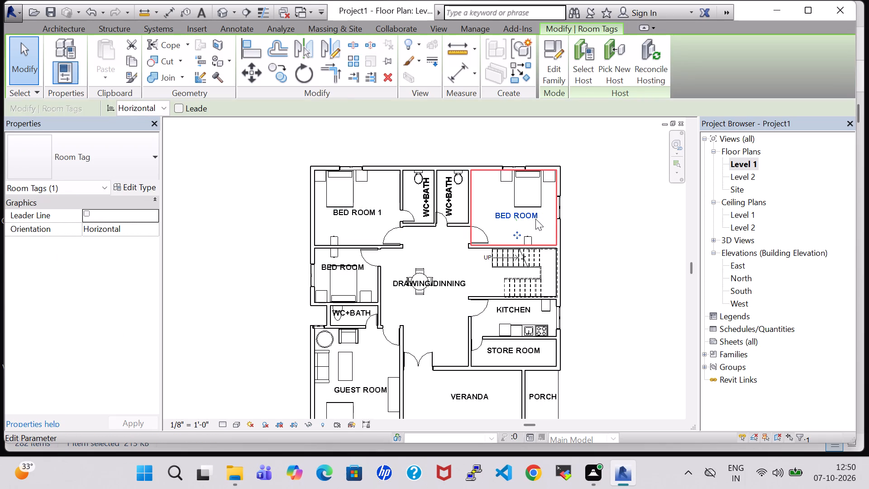
left_click(535, 219)
left_click(535, 219)
key("space")
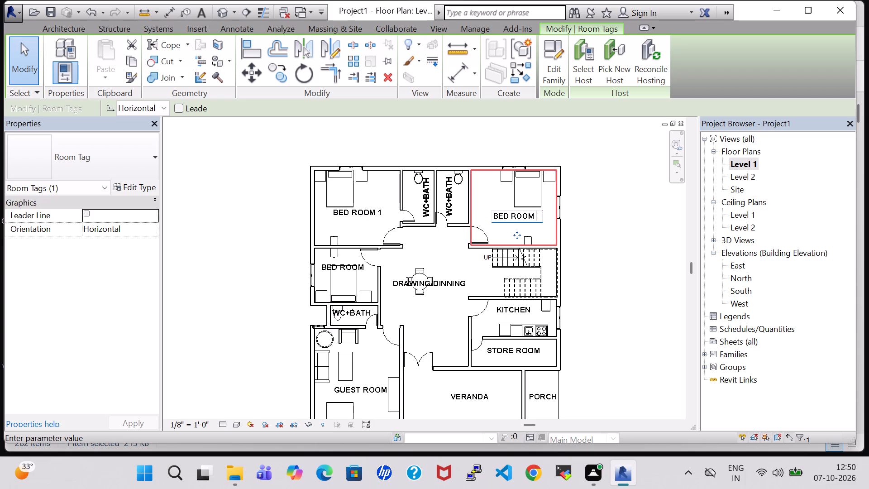
type("2")
left_click(613, 230)
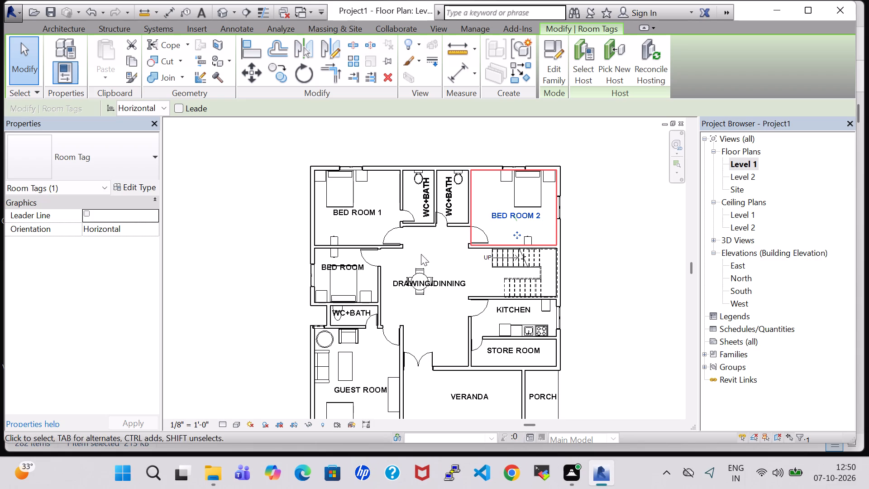
Rename the west middle bedroom's room tag as BED ROOM 3.
left_click(353, 262)
left_click(353, 262)
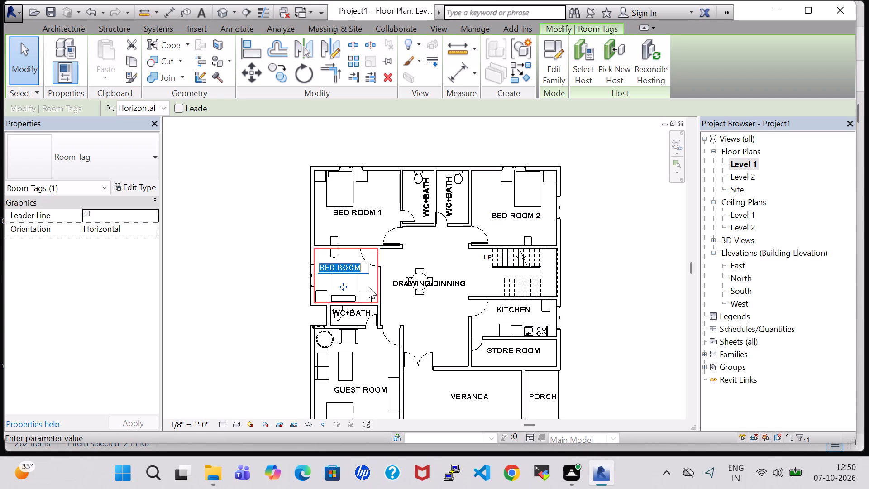
left_click(364, 266)
key("space")
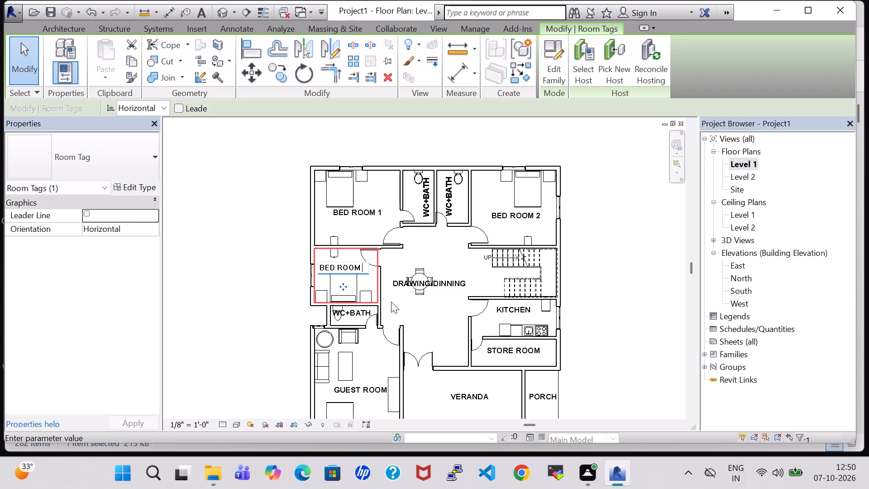
key("3")
left_click(646, 335)
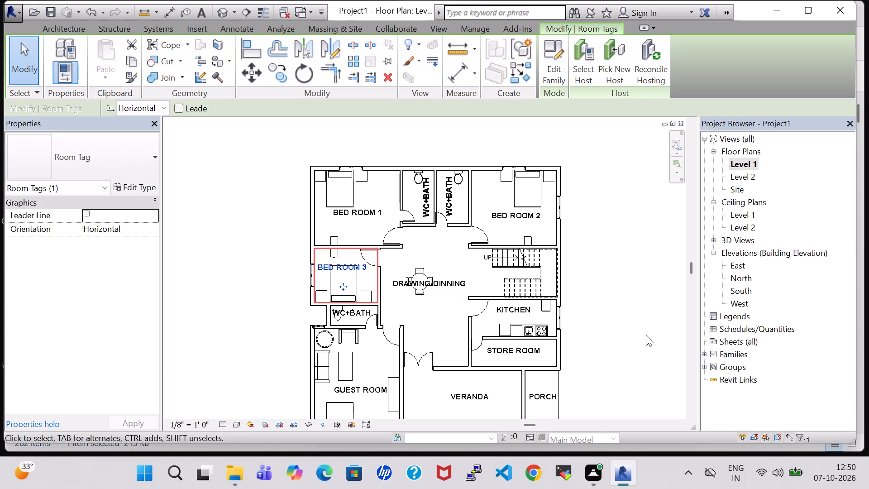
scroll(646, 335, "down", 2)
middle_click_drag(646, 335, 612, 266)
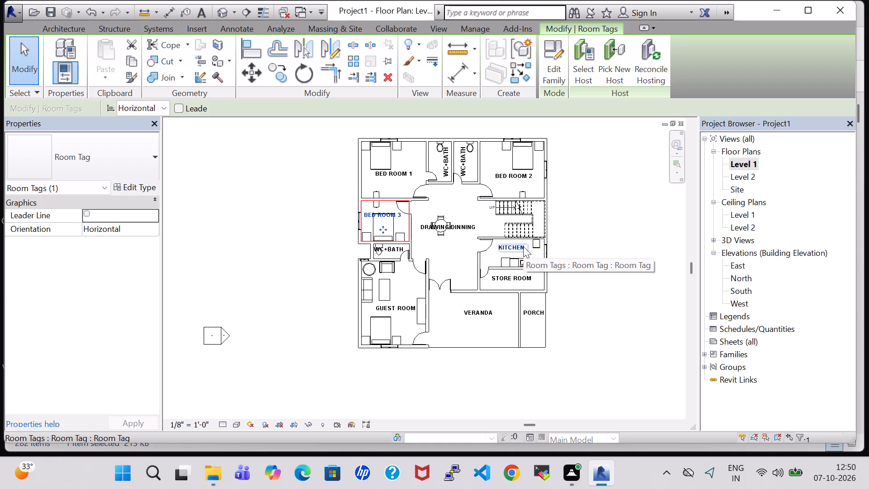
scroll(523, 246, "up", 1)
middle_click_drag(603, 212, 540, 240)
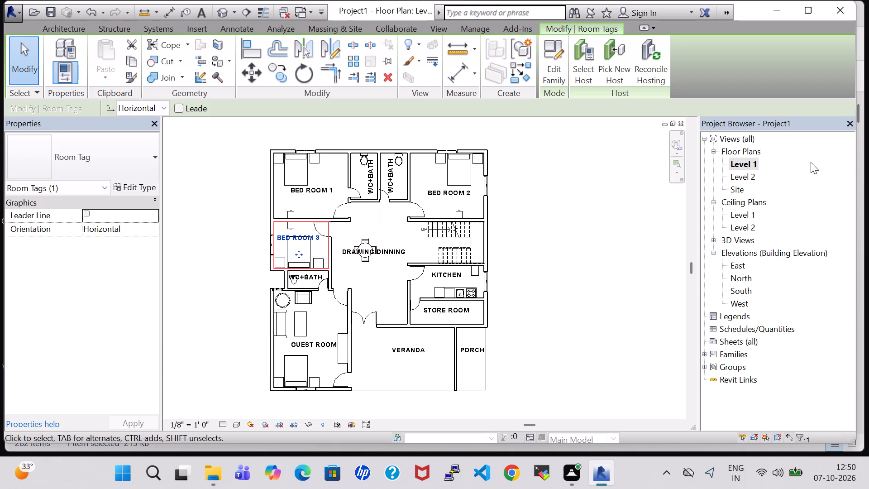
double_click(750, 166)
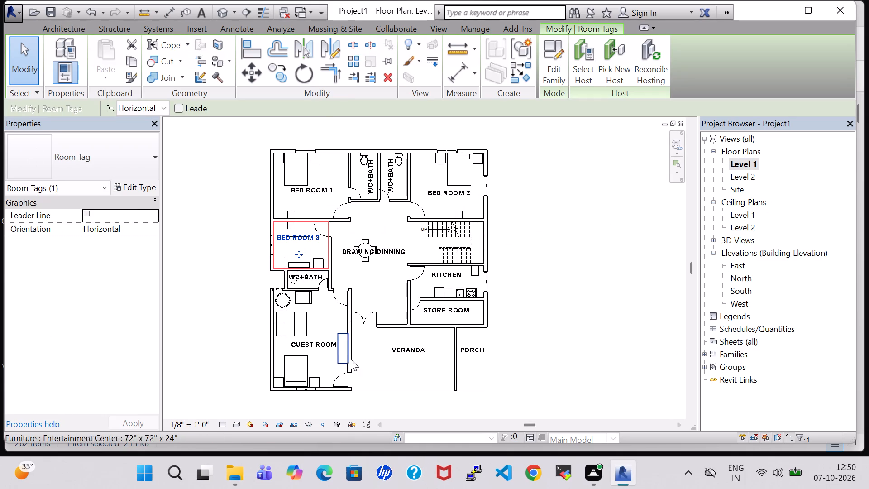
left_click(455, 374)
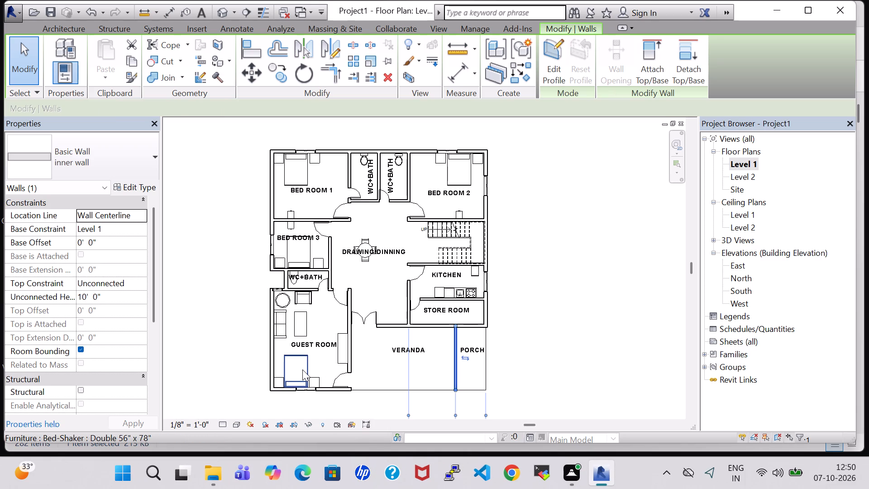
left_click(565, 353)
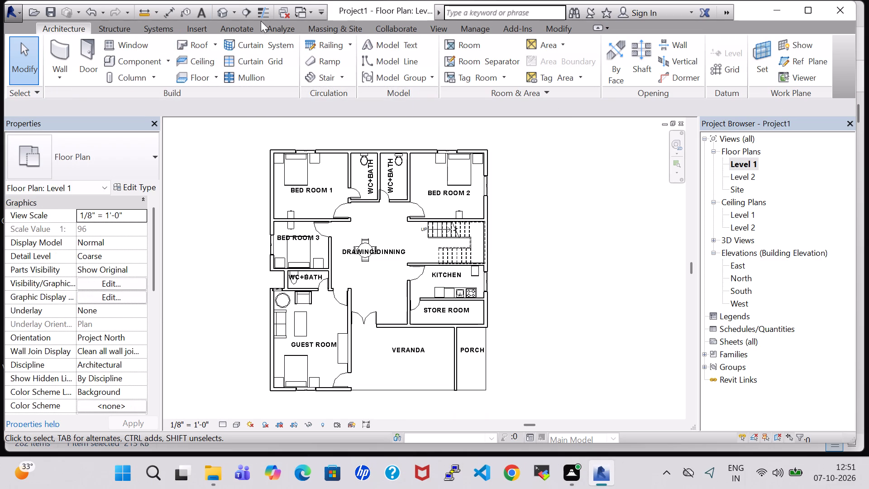
In the 3D view, start a ramp and sketch a straight 3' wide run about 11'-2" long, outward from the veranda's front edge near its west end.
left_click(221, 10)
middle_click_drag(535, 337, 482, 212)
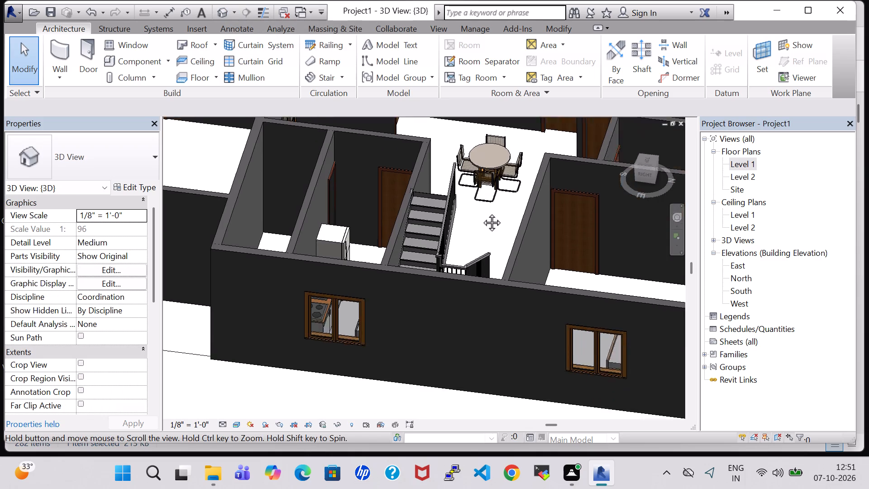
middle_click_drag(482, 212, 420, 104)
middle_click_drag(290, 267, 624, 363)
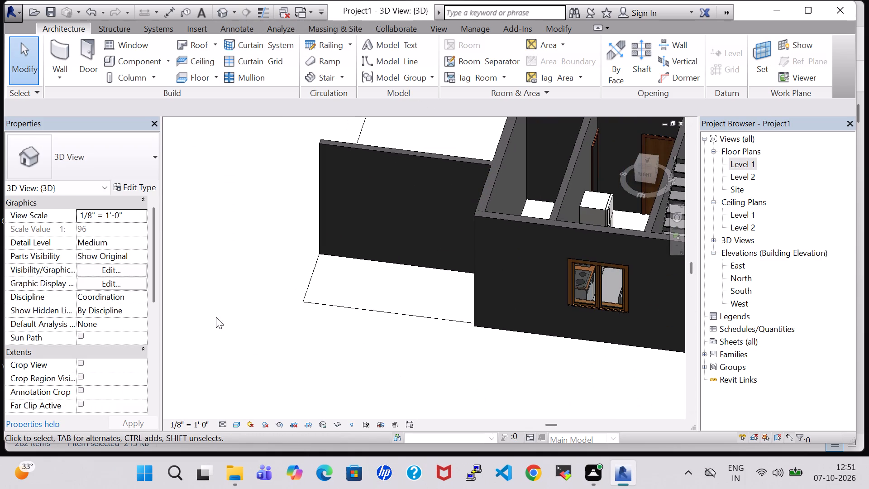
middle_click_drag(180, 308, 320, 336, "shift")
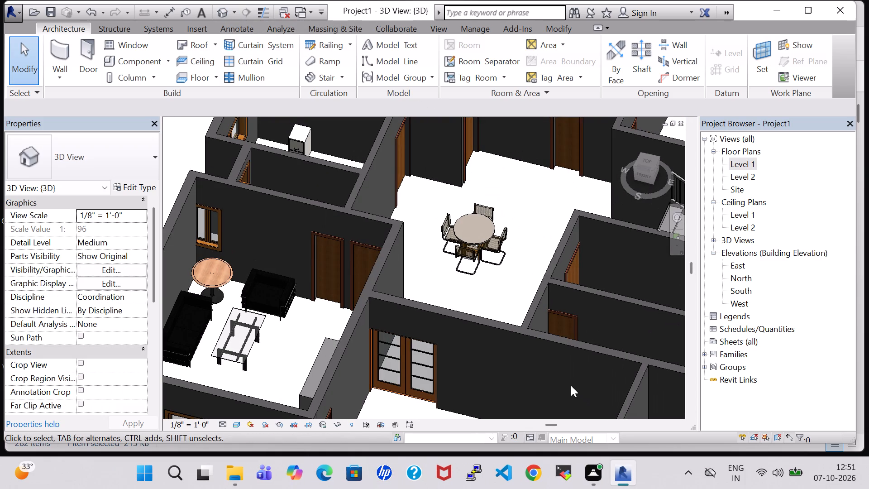
middle_click_drag(559, 379, 559, 178)
middle_click_drag(449, 364, 492, 272, "shift")
middle_click_drag(614, 244, 334, 254)
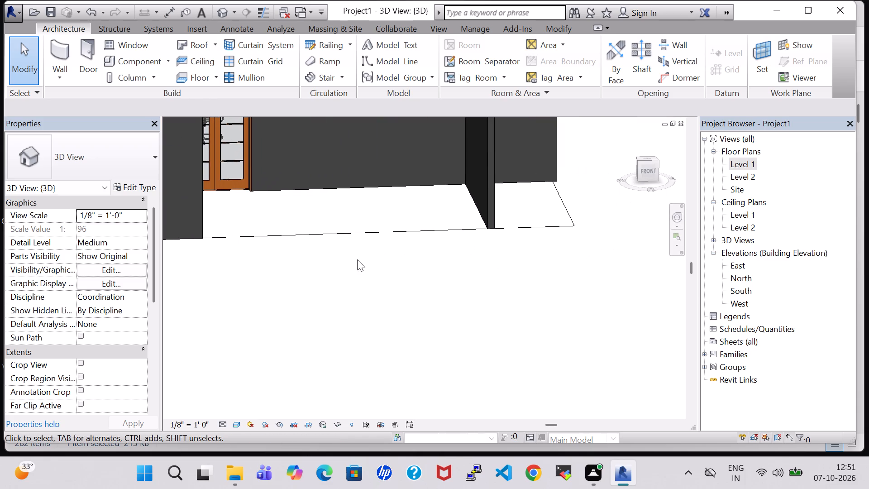
left_click(325, 65)
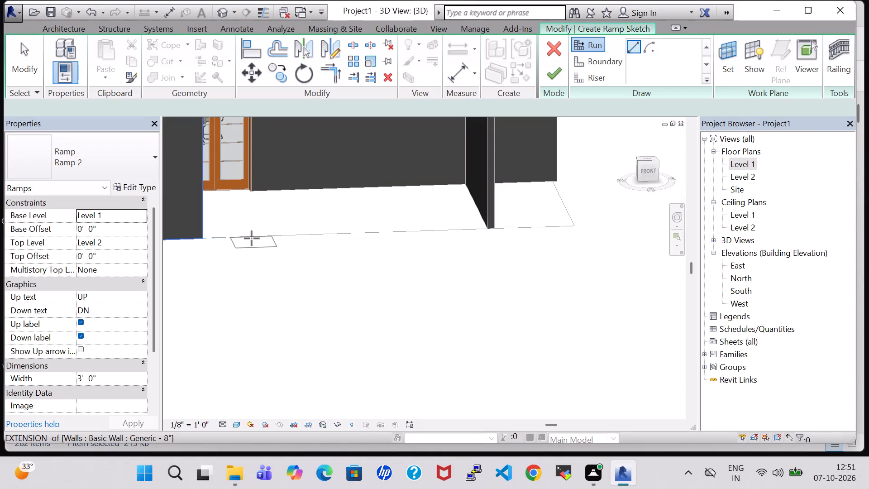
left_click(252, 238)
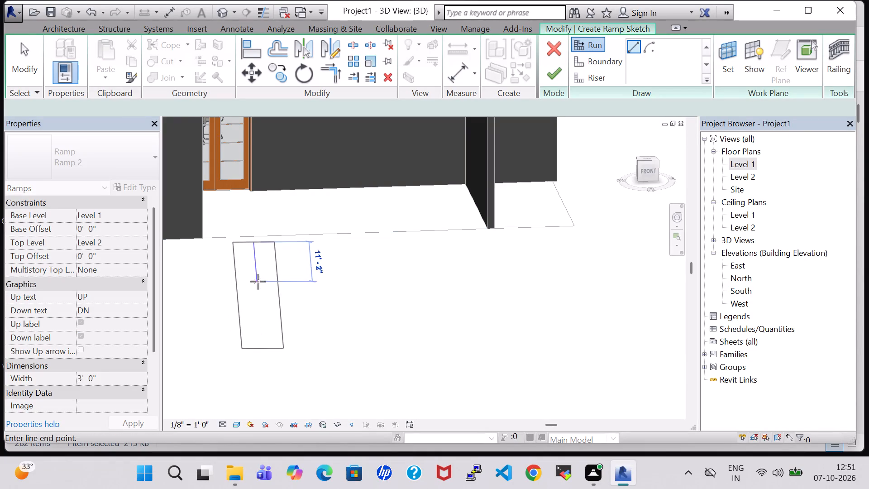
left_click(258, 282)
key("Escape")
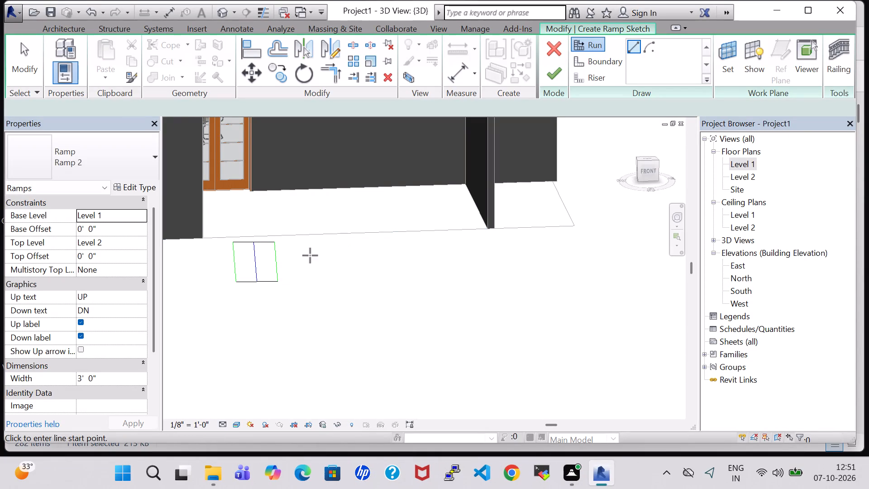
key("Escape")
Nudge the ramp sketch's inner riser line toward the veranda's front edge, lengthening the sketch to about 12'-6".
left_click(252, 241)
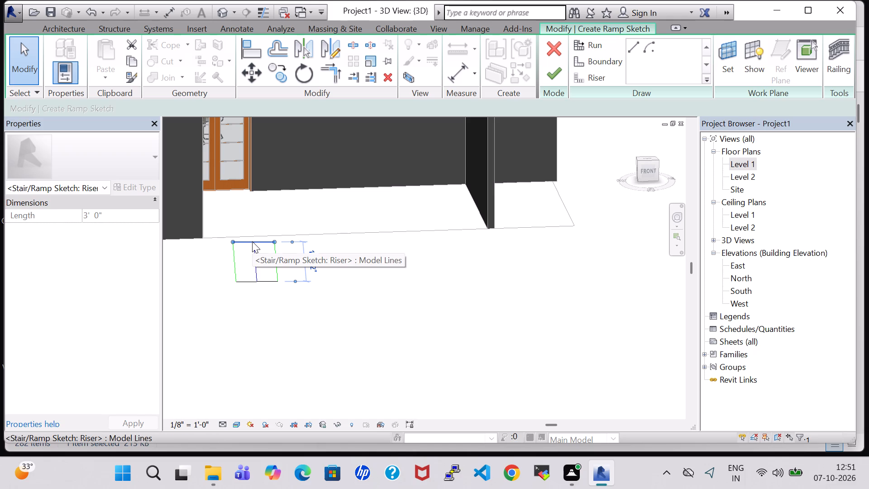
key("Up")
key("Up")
key("Up")
key("Up")
key("Up")
key("Up")
key("Up")
key("Up")
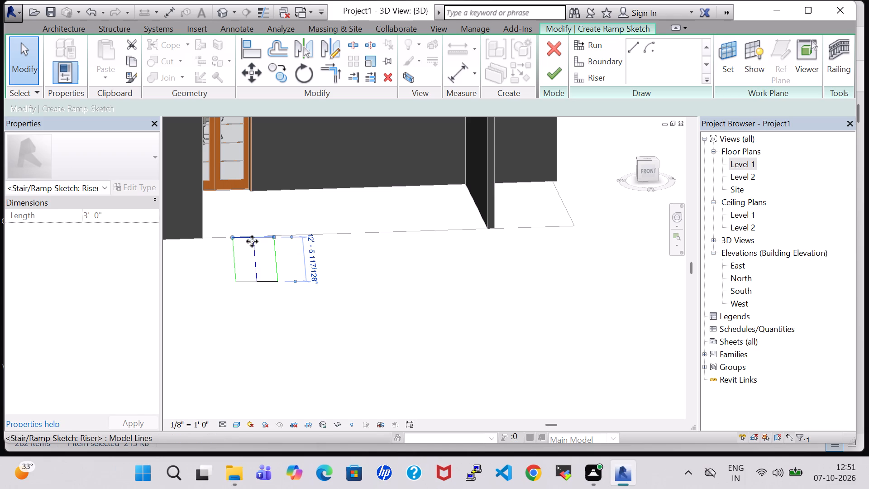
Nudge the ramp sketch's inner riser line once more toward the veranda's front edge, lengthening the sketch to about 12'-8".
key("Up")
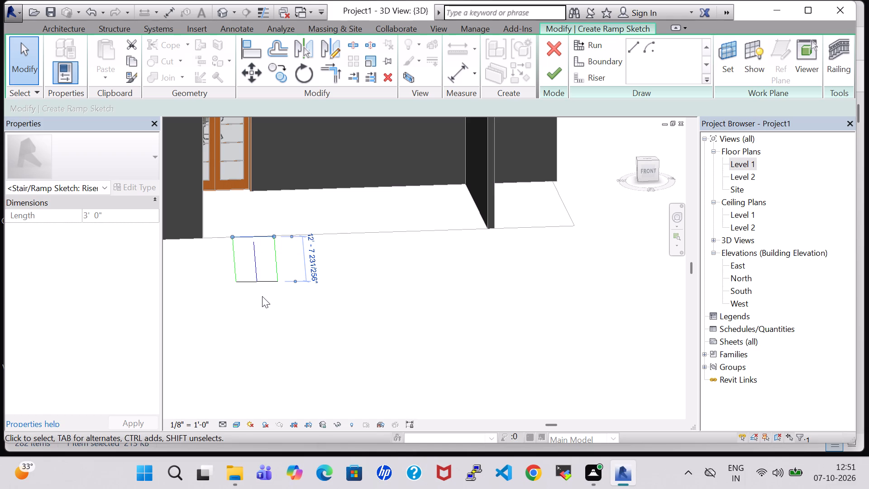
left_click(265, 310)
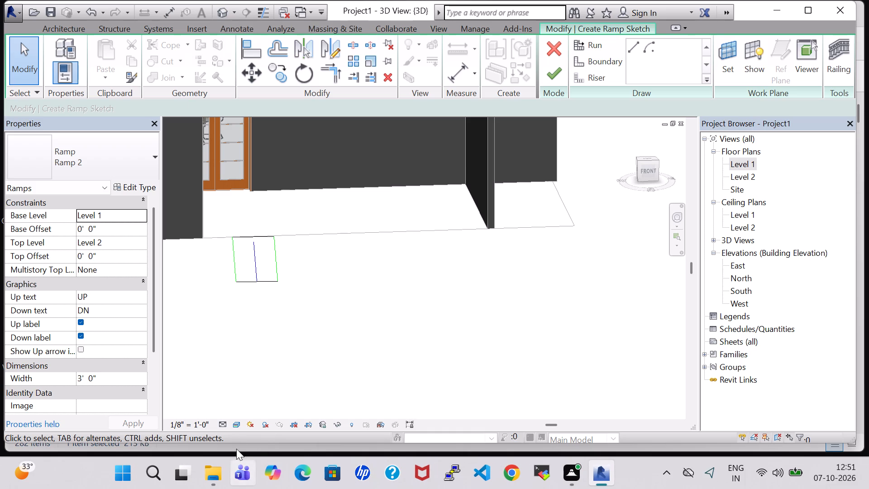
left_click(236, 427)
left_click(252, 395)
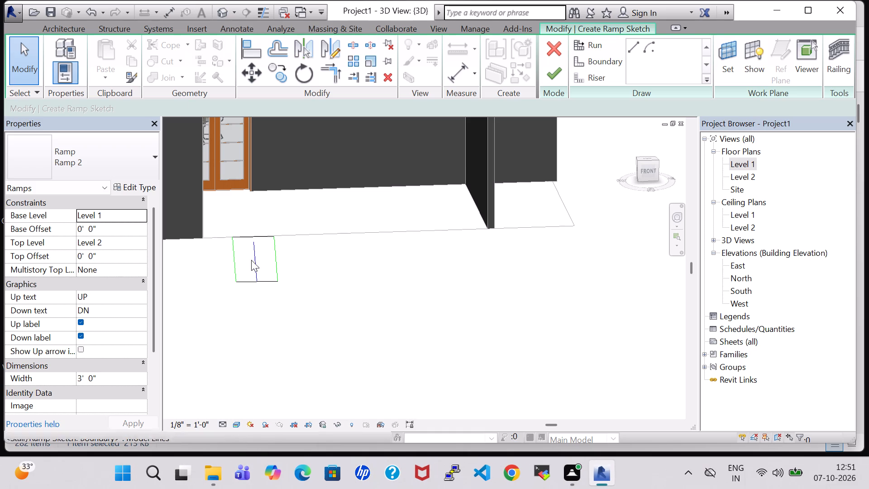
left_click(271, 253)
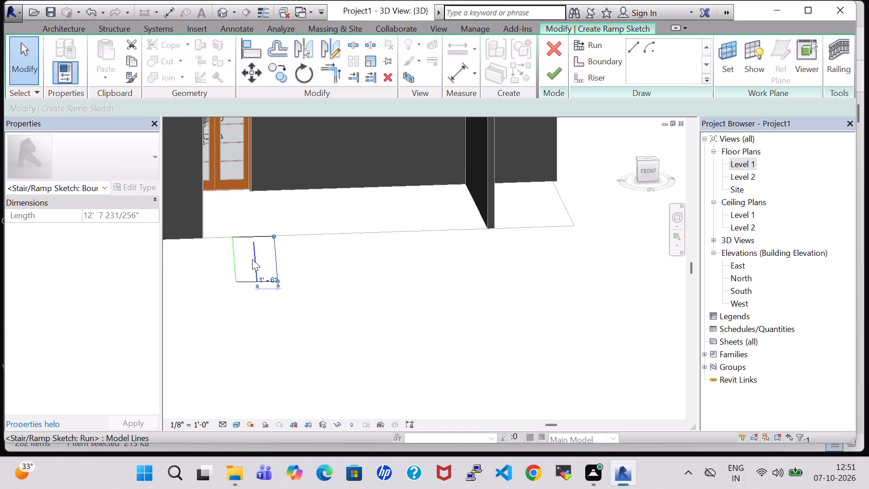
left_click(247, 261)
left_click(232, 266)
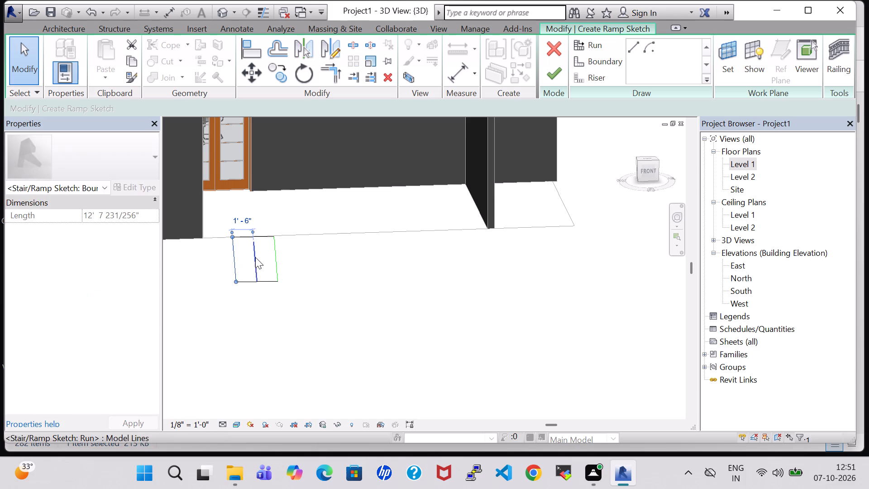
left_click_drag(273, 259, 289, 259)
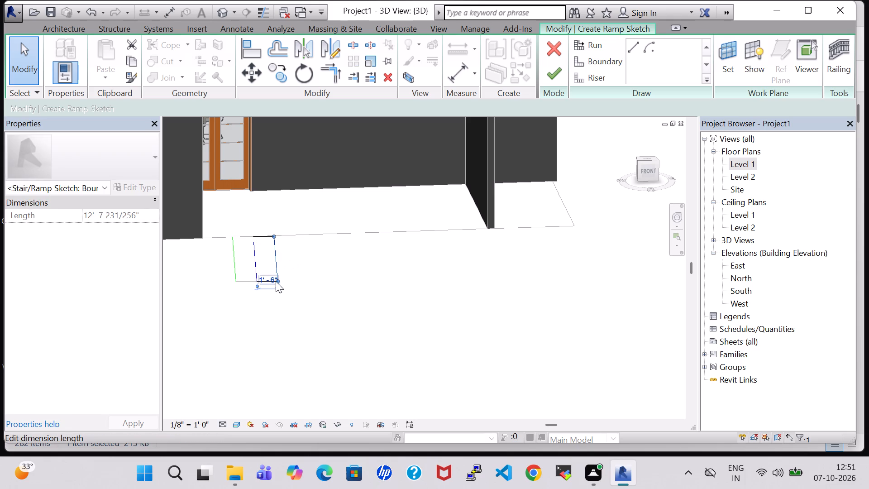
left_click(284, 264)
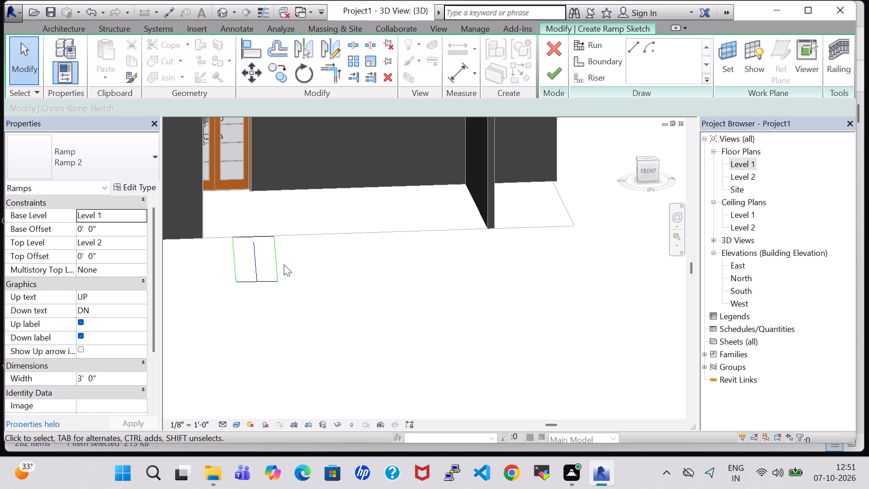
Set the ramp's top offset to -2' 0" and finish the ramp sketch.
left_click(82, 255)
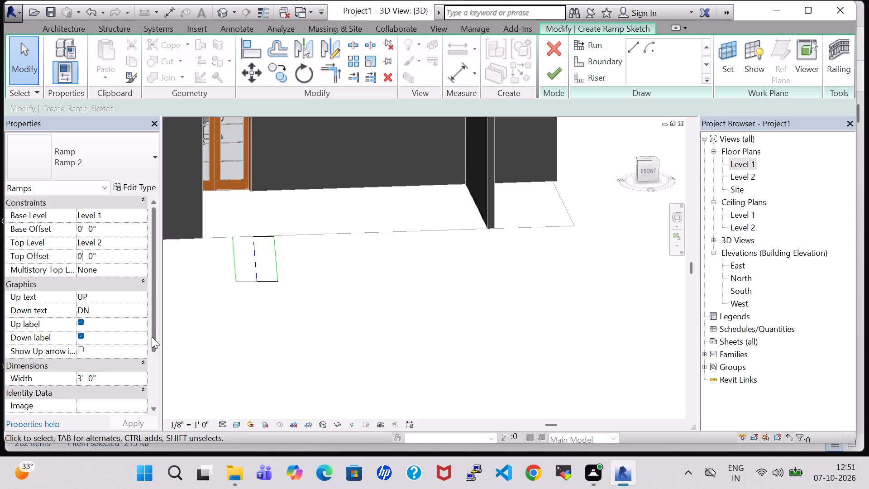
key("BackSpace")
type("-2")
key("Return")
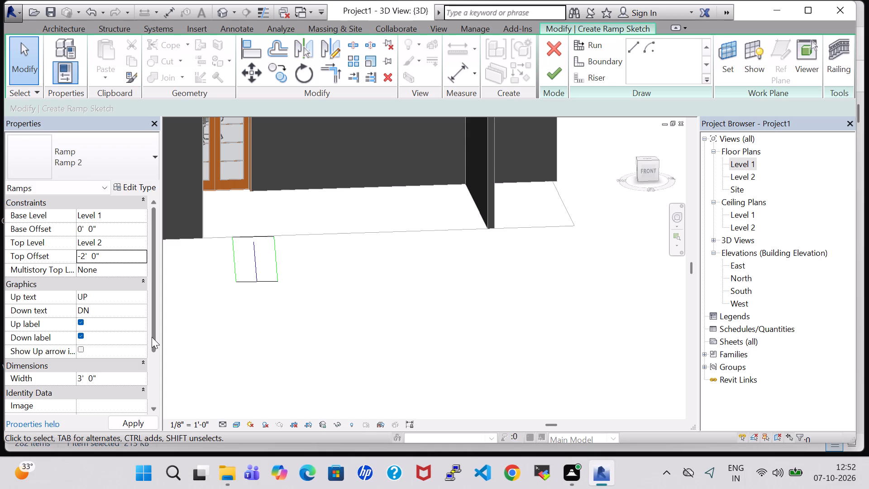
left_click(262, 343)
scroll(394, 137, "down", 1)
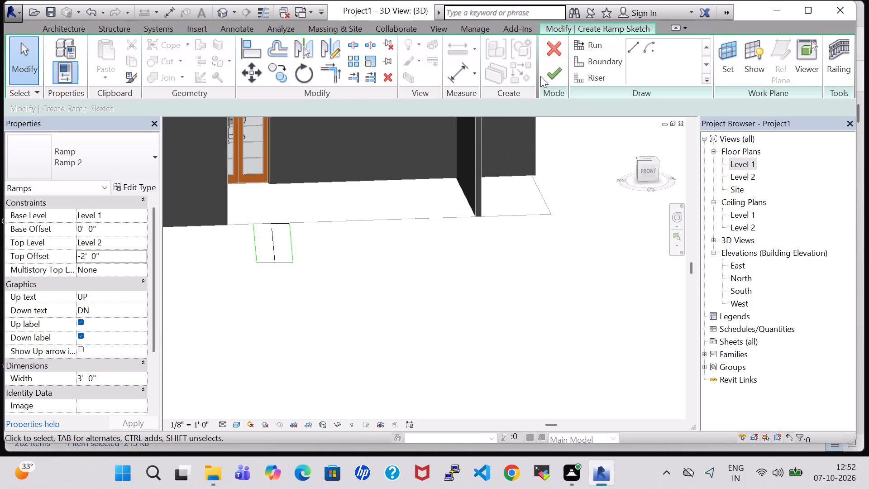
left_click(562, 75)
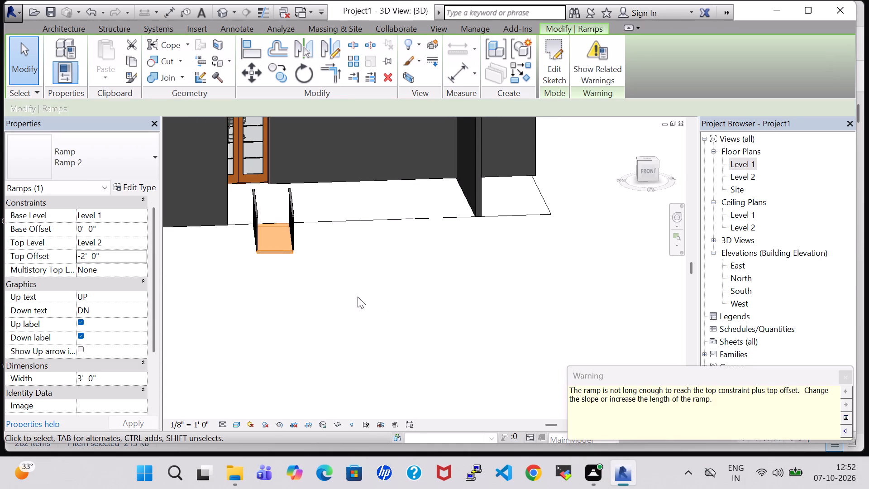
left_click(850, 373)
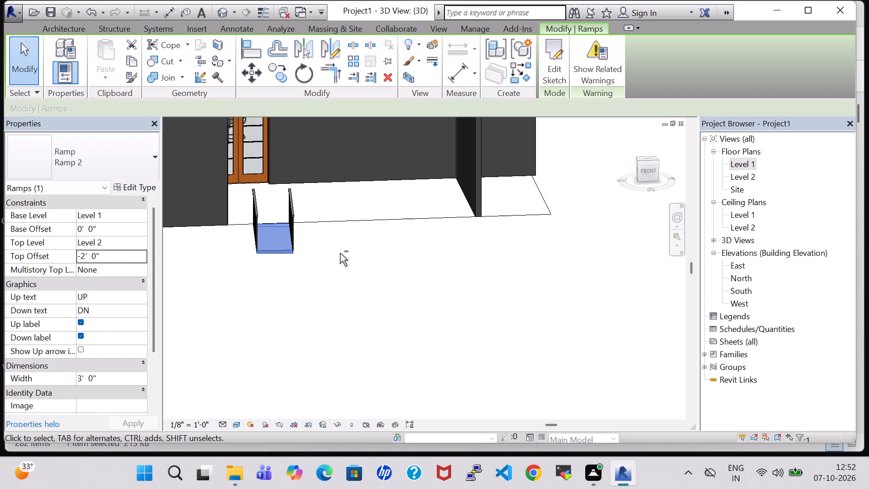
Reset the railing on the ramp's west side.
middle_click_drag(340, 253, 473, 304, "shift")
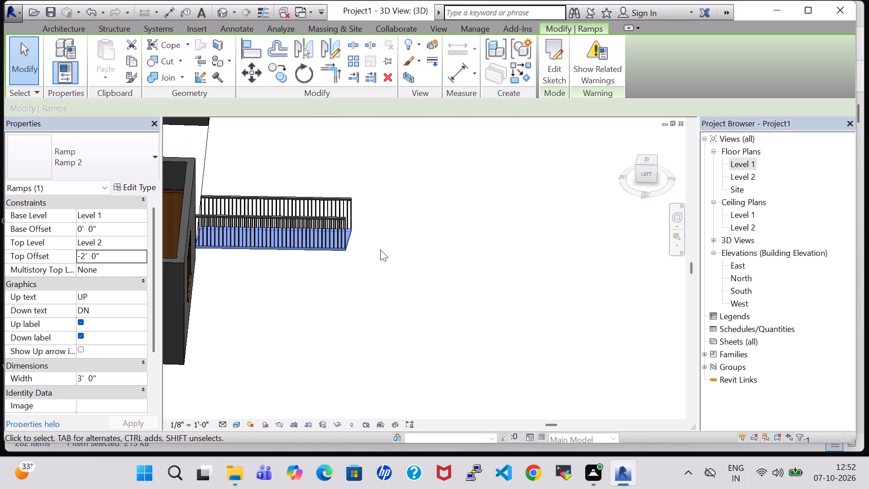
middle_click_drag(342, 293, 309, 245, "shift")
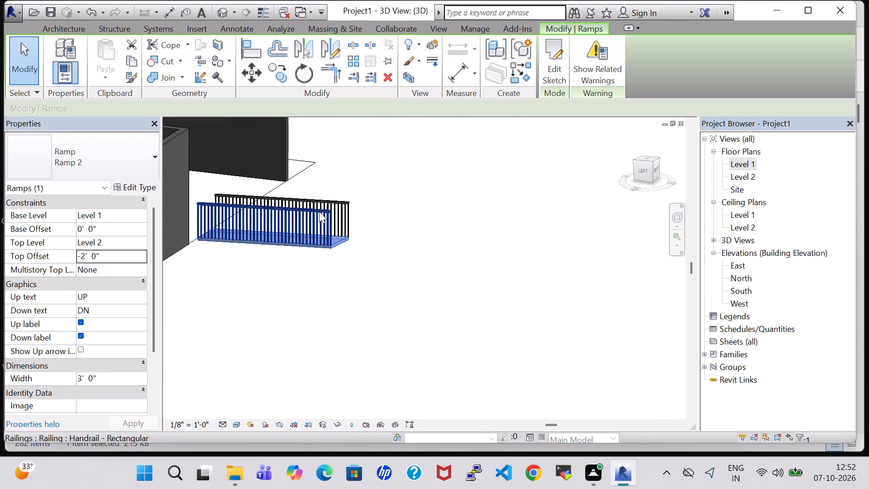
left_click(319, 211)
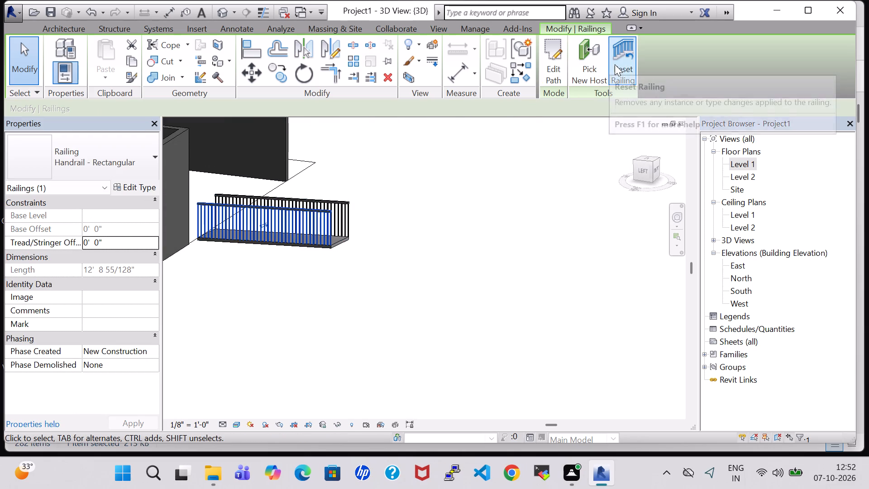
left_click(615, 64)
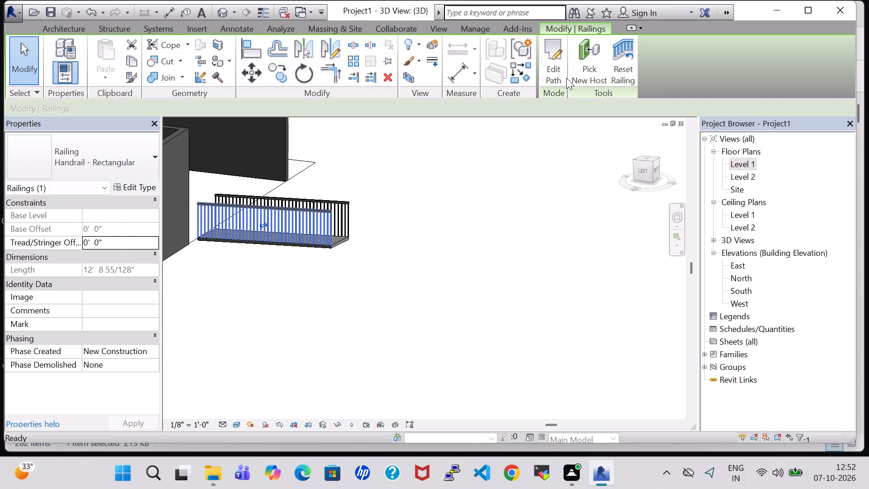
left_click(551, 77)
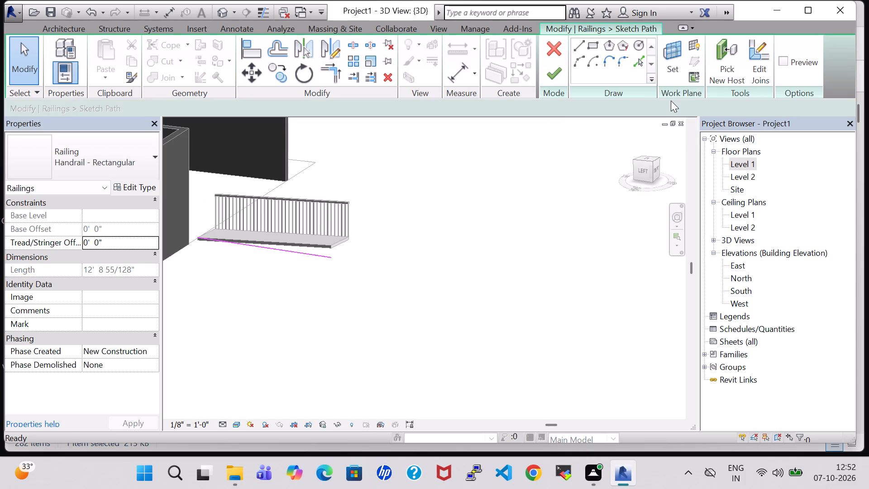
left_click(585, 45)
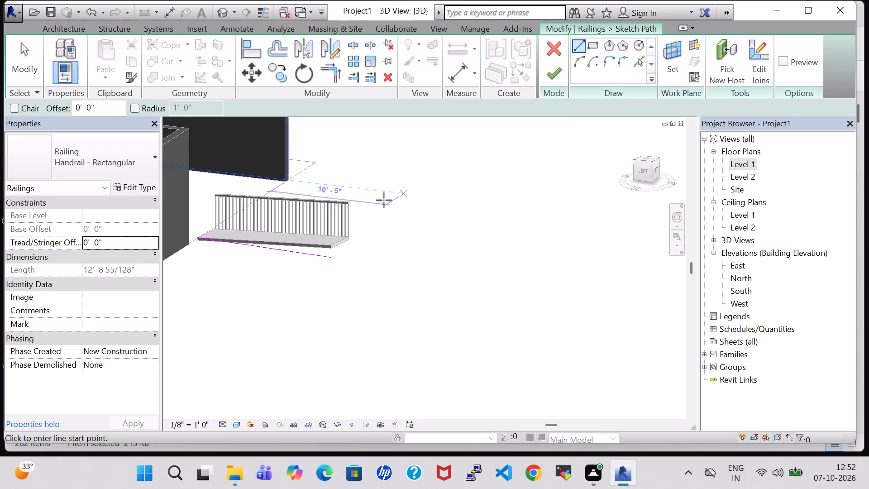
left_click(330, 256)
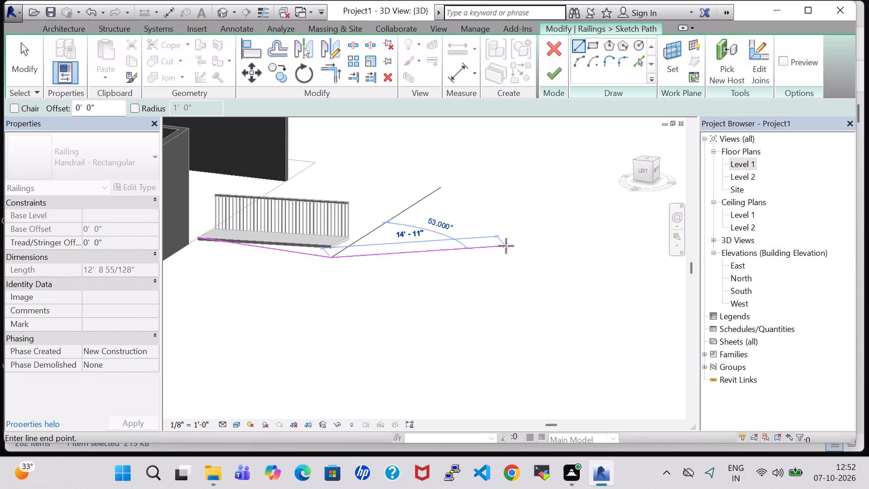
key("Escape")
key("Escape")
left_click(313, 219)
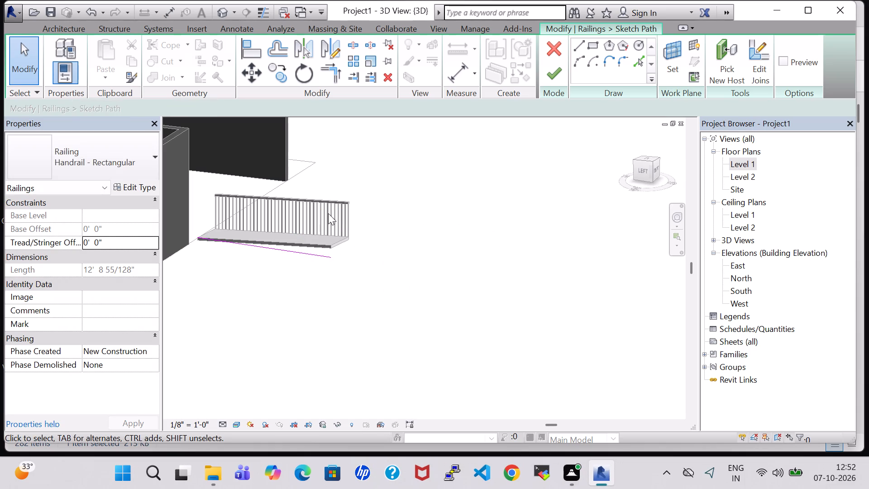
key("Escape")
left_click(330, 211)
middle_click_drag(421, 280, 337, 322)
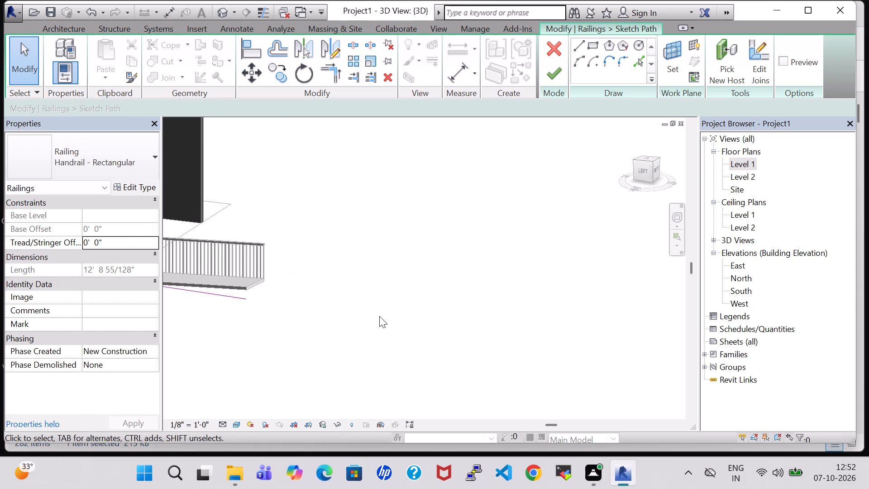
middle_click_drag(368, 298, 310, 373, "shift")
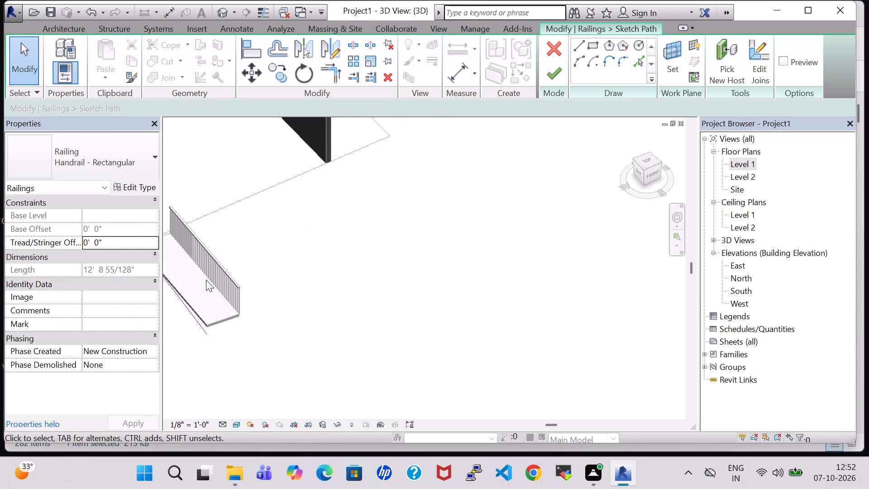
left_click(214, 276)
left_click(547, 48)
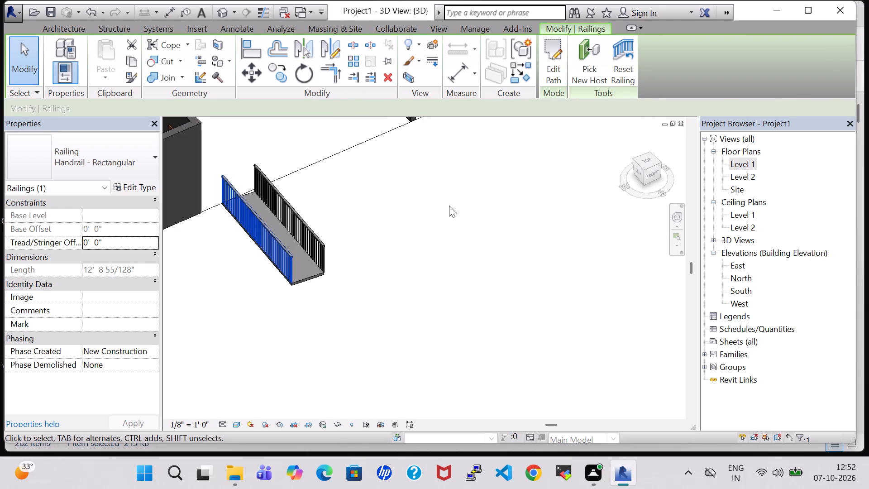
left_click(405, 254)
Move the ramp outward, away from the veranda's front edge, and delete it together with its railings.
left_click(305, 278)
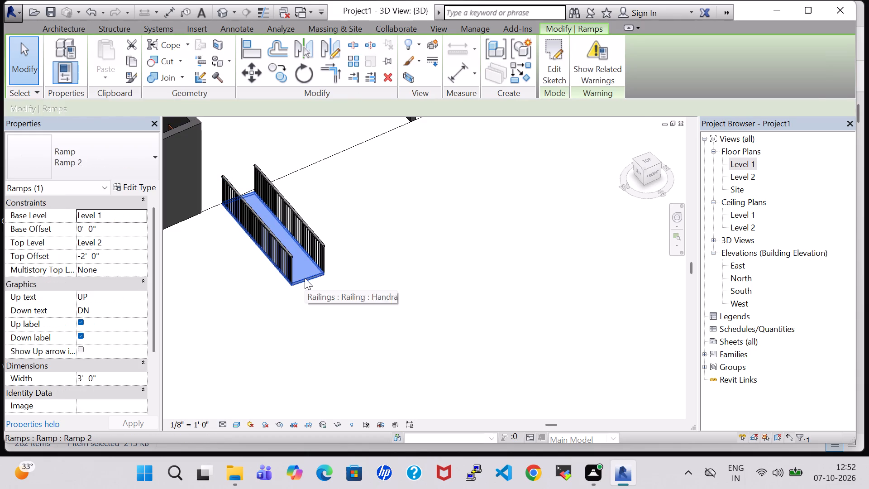
left_click_drag(306, 278, 294, 240)
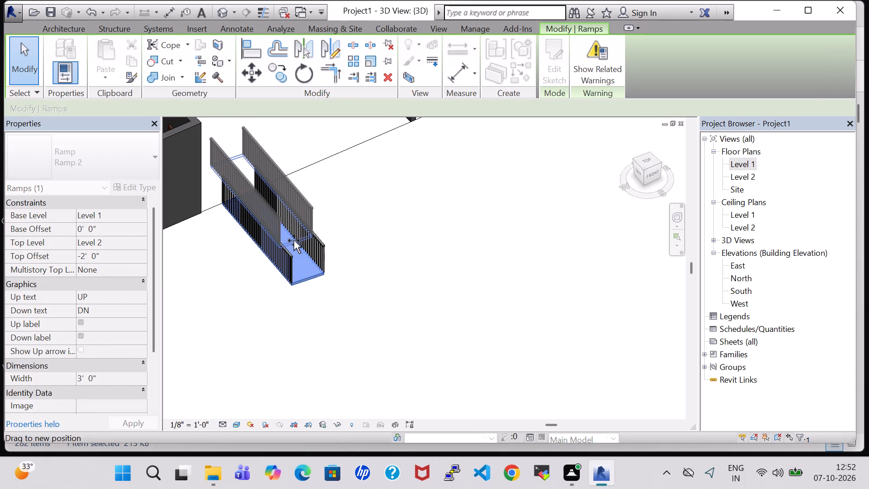
left_click_drag(294, 240, 347, 298)
scroll(440, 281, "down", 1)
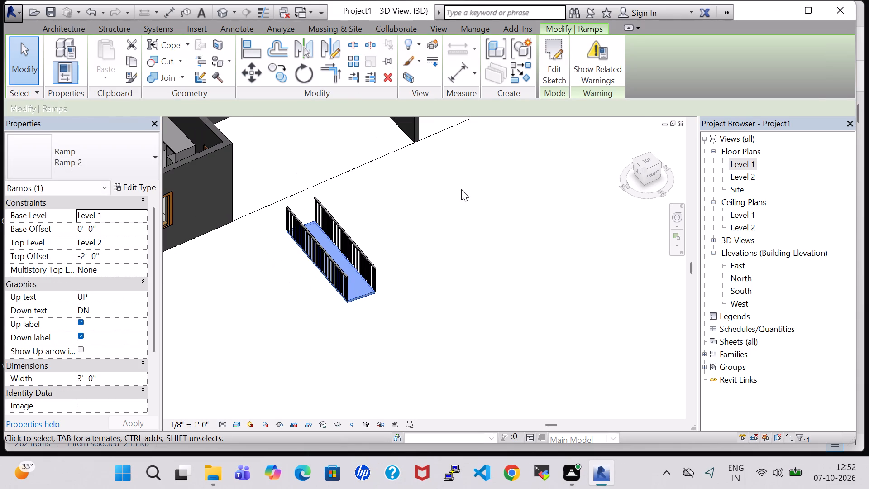
key("Delete")
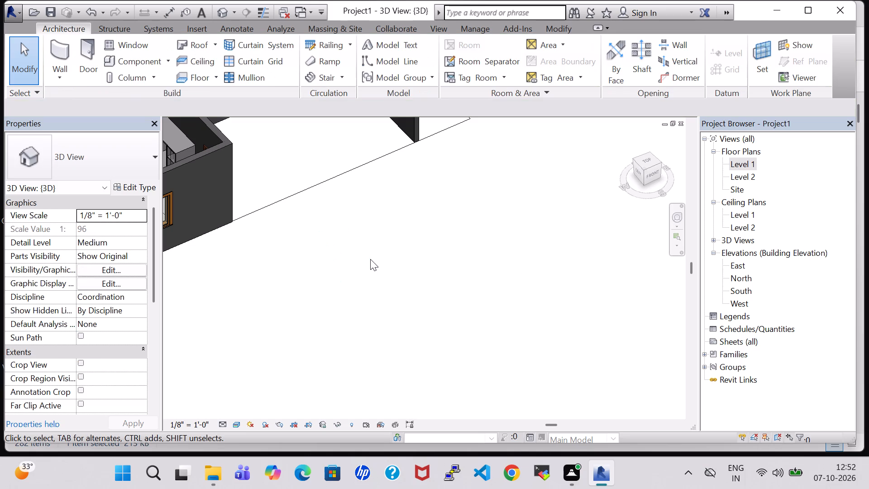
Examine the house's front side and the staircase railing in the 3D view.
scroll(424, 286, "up", 1, "shift")
middle_click_drag(424, 286, 381, 196, "shift")
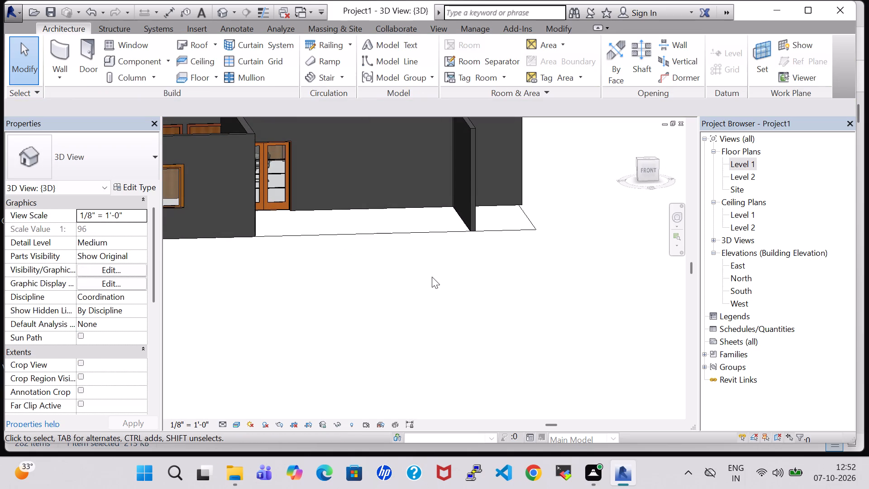
middle_click_drag(432, 277, 427, 240, "shift")
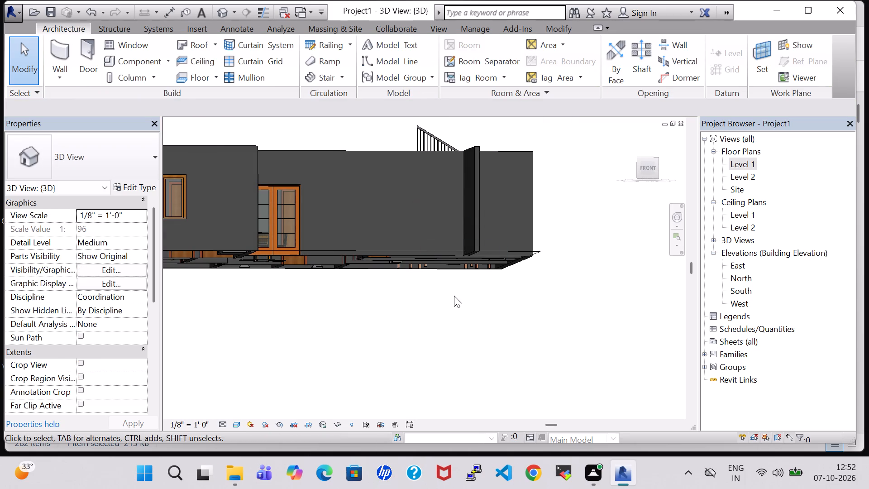
middle_click_drag(420, 296, 416, 339)
left_click(429, 185)
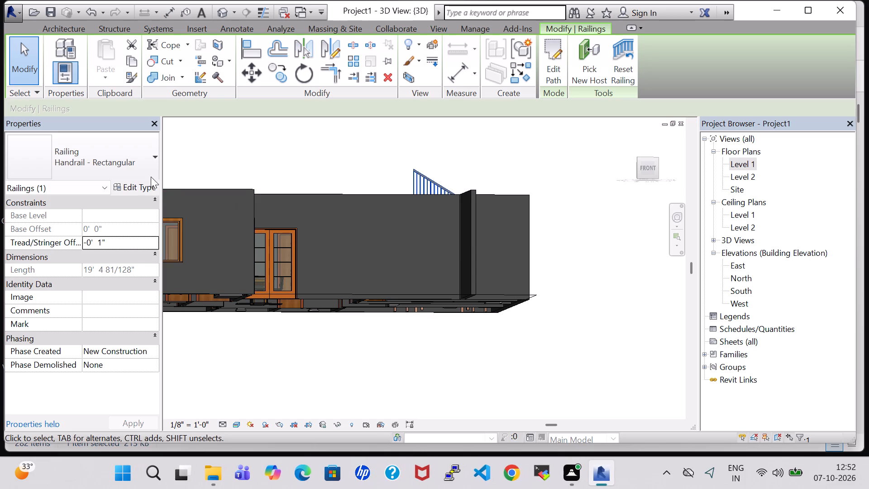
left_click(402, 331)
scroll(661, 233, "down", 2)
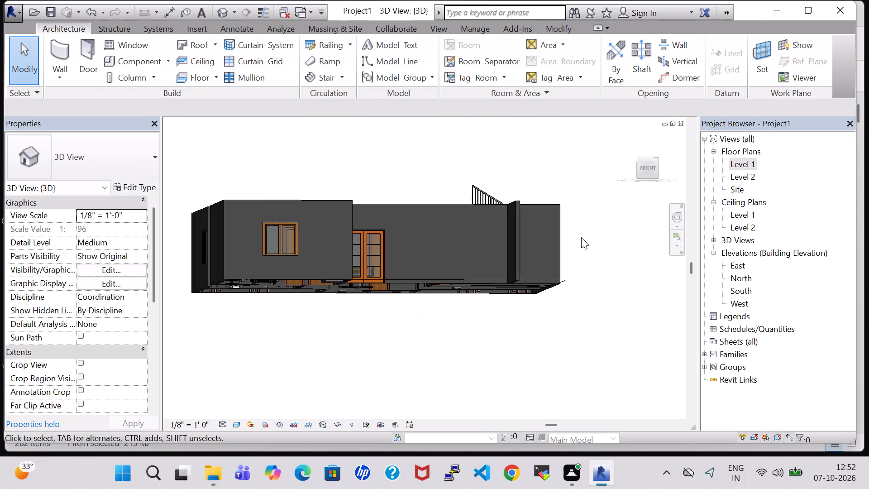
Examine the type properties of the staircase from the Level 1 floor plan, covering calculation rules, construction and supports.
double_click(730, 165)
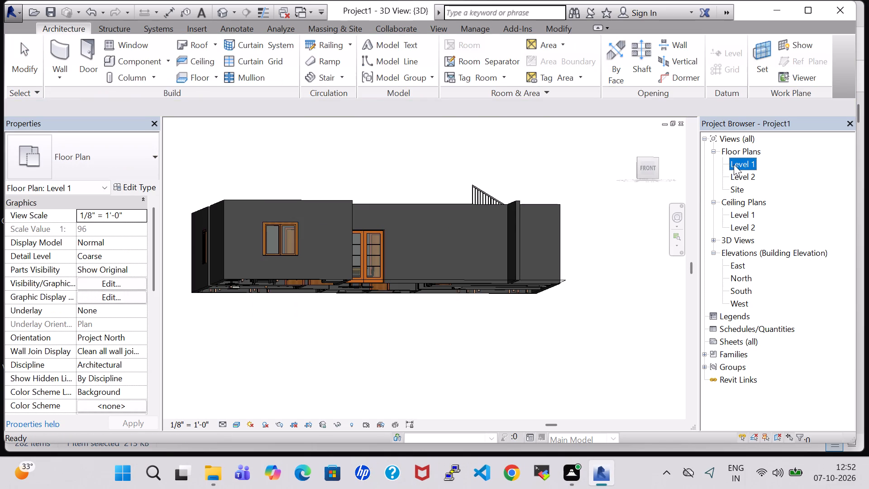
double_click(734, 164)
left_click(457, 228)
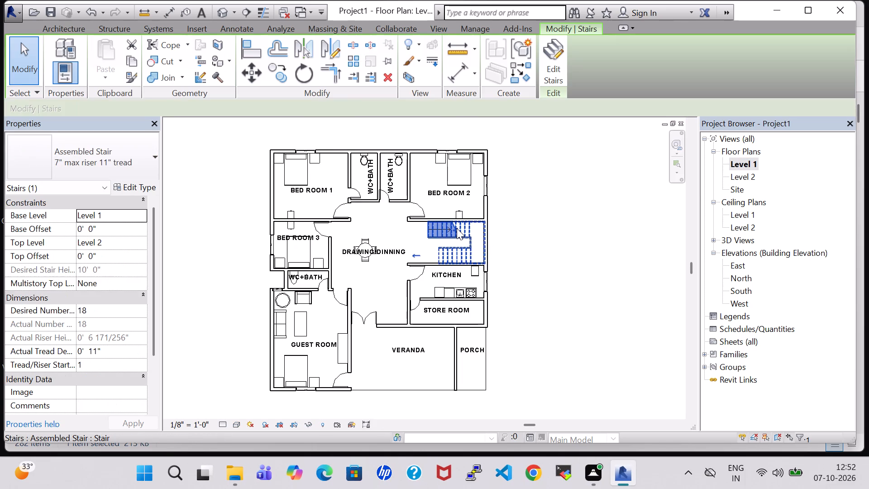
left_click(124, 192)
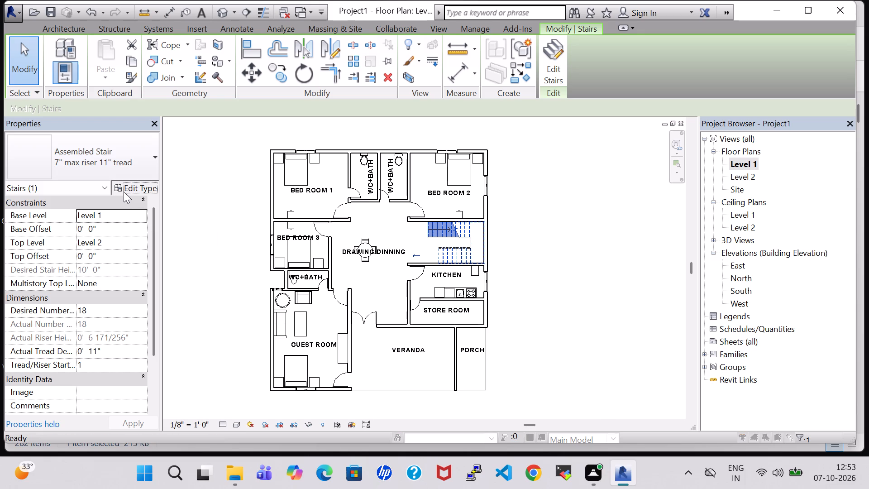
scroll(739, 286, "down", 1)
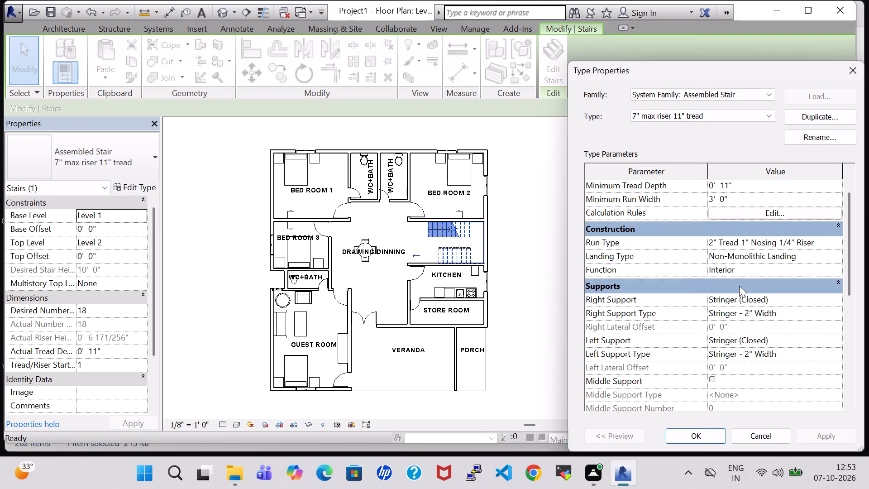
scroll(758, 373, "down", 3)
scroll(758, 373, "up", 5)
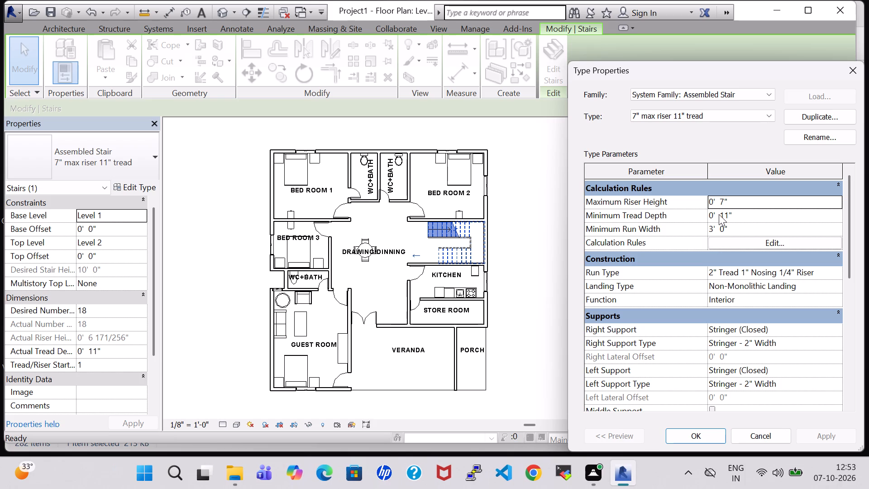
left_click(848, 75)
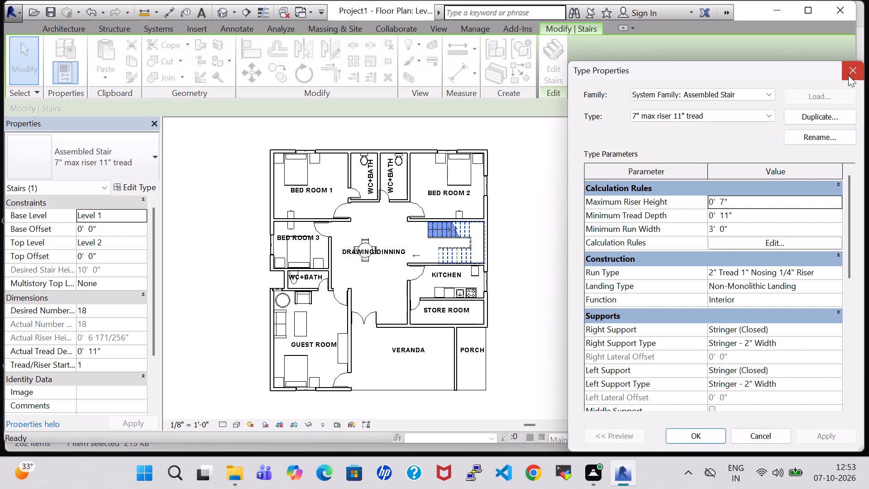
left_click(561, 260)
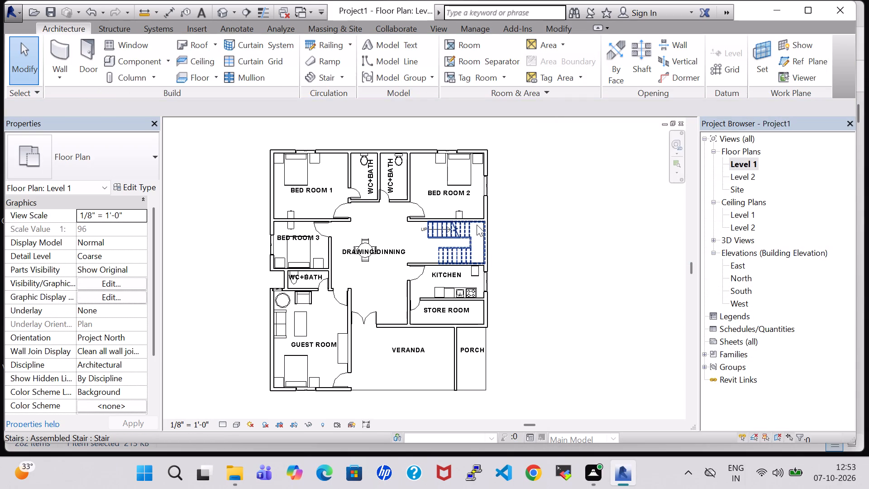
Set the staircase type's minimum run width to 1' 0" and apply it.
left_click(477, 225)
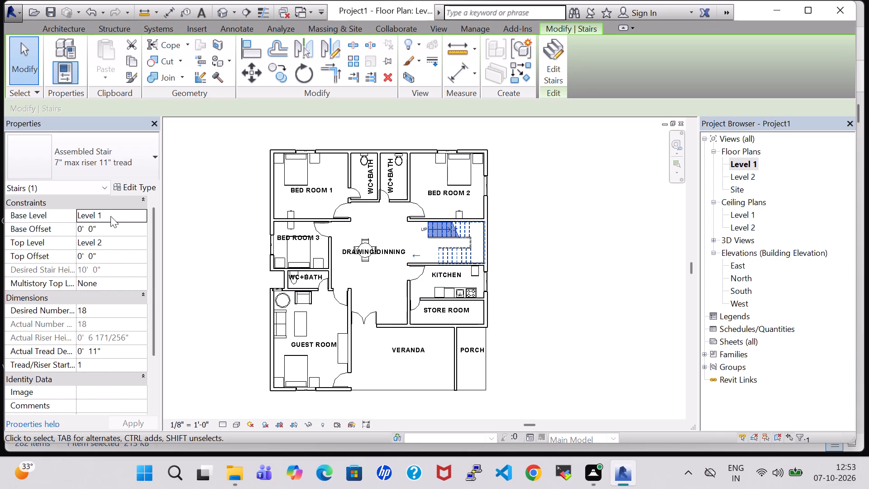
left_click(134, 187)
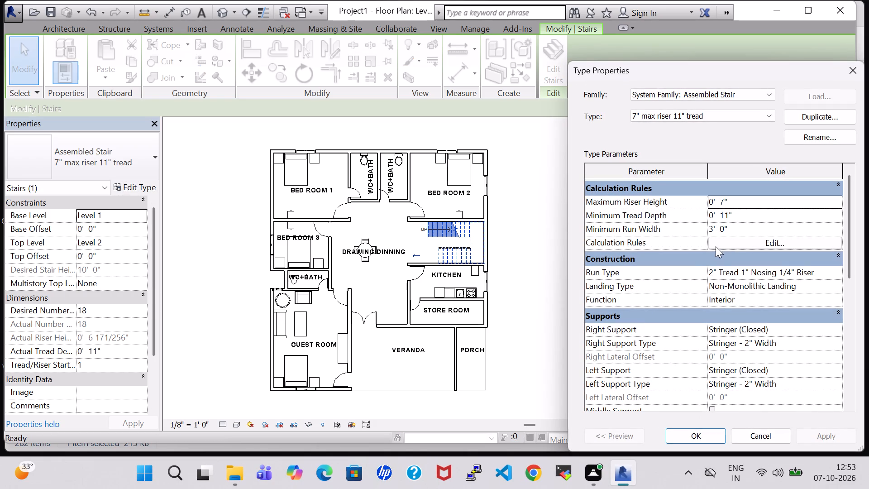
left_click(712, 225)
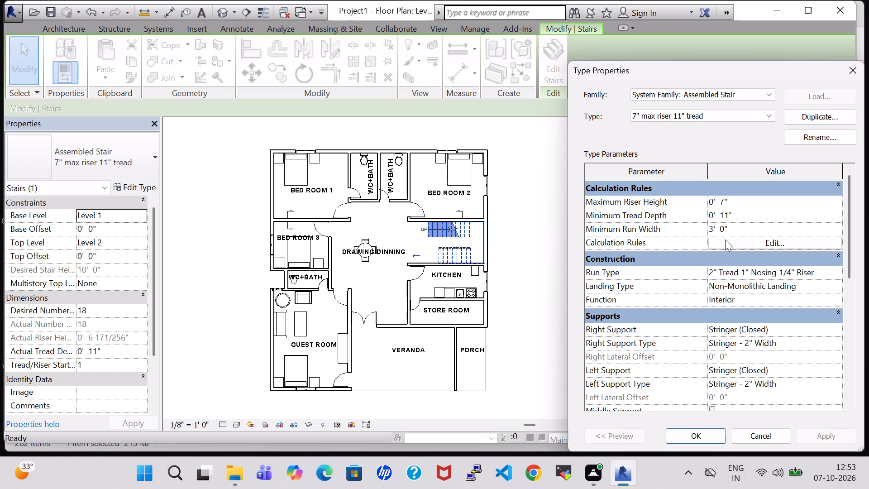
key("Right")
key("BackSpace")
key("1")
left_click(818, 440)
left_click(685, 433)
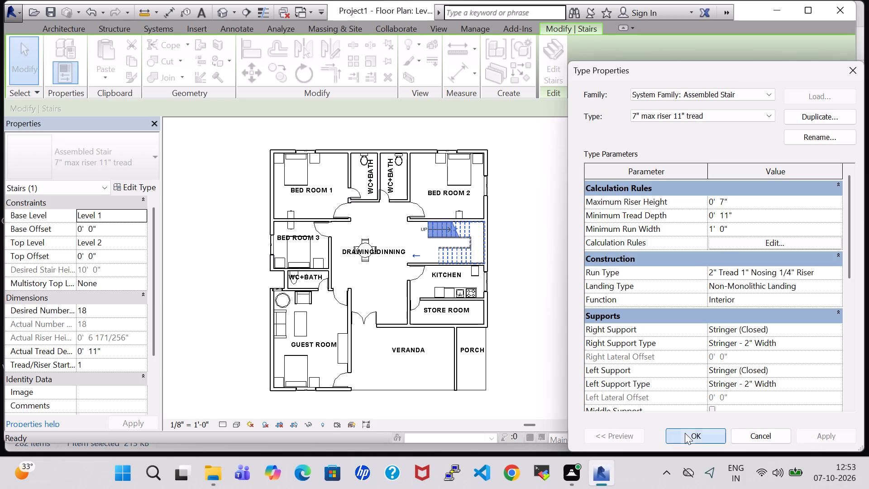
Examine the staircase, its railing and the house interior from several angles in the 3D view.
left_click(216, 8)
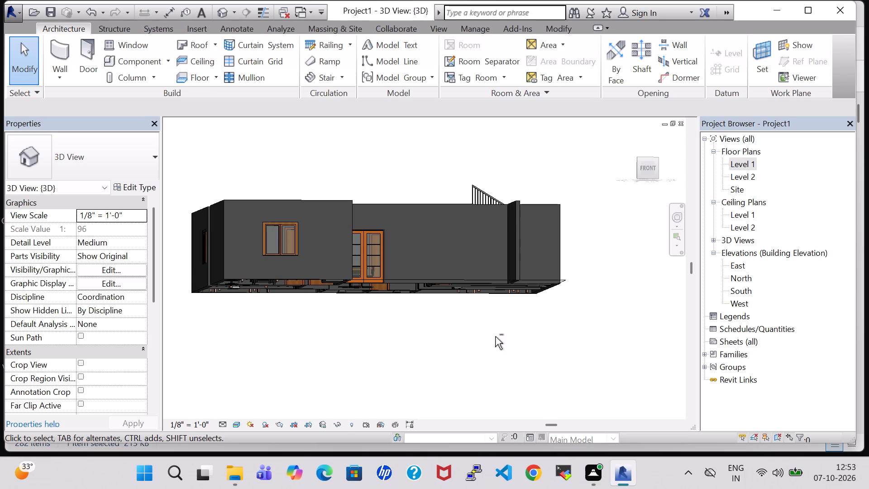
middle_click_drag(495, 336, 486, 381, "shift")
middle_click_drag(615, 254, 491, 349)
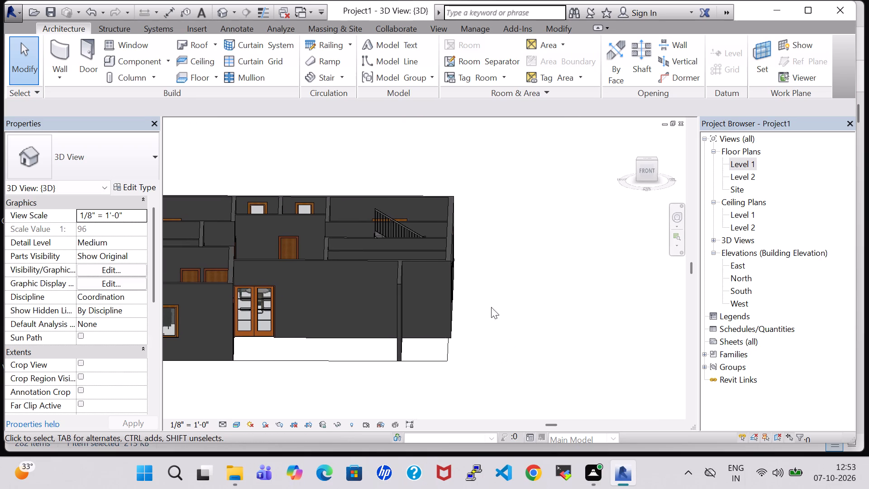
middle_click_drag(494, 281, 366, 318, "shift")
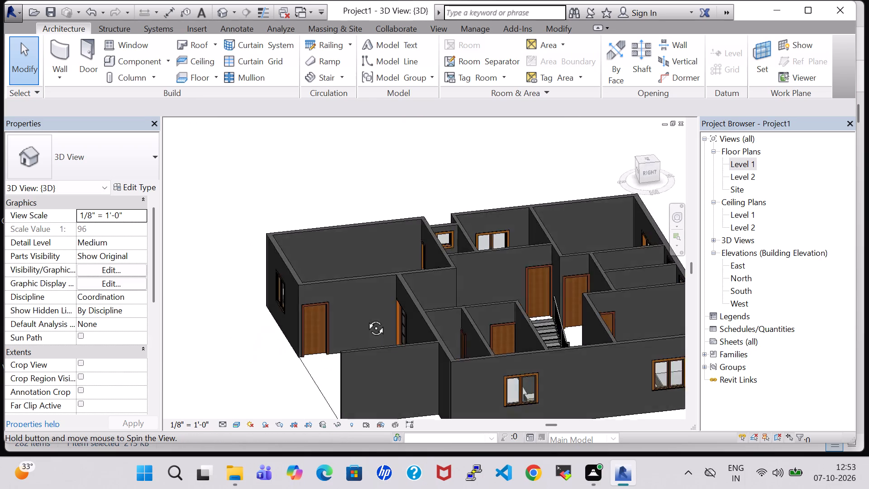
middle_click_drag(366, 318, 402, 388, "shift")
middle_click_drag(401, 390, 387, 402, "shift")
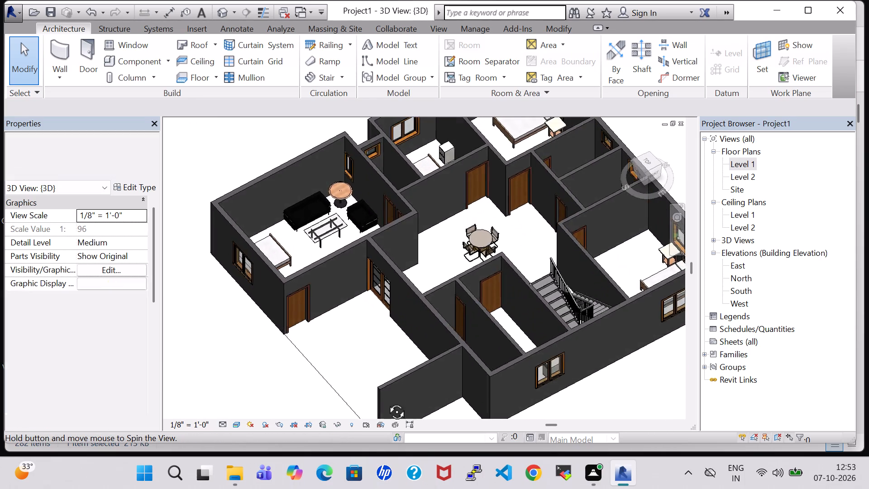
middle_click_drag(387, 402, 398, 381, "shift")
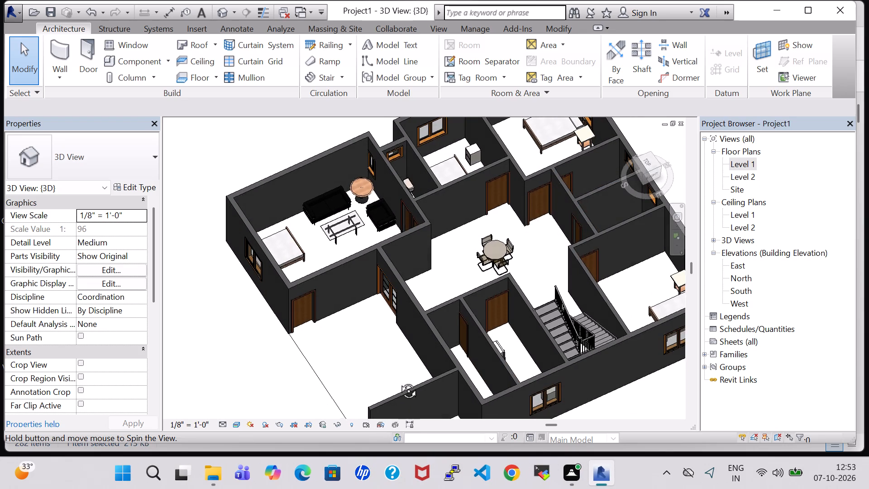
middle_click_drag(398, 381, 438, 298, "shift")
middle_click_drag(446, 291, 462, 265, "shift")
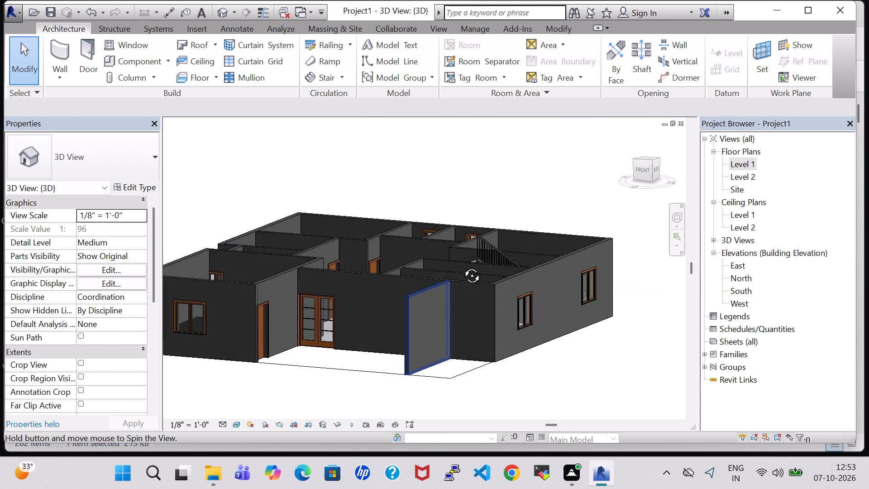
middle_click_drag(462, 265, 483, 244, "shift")
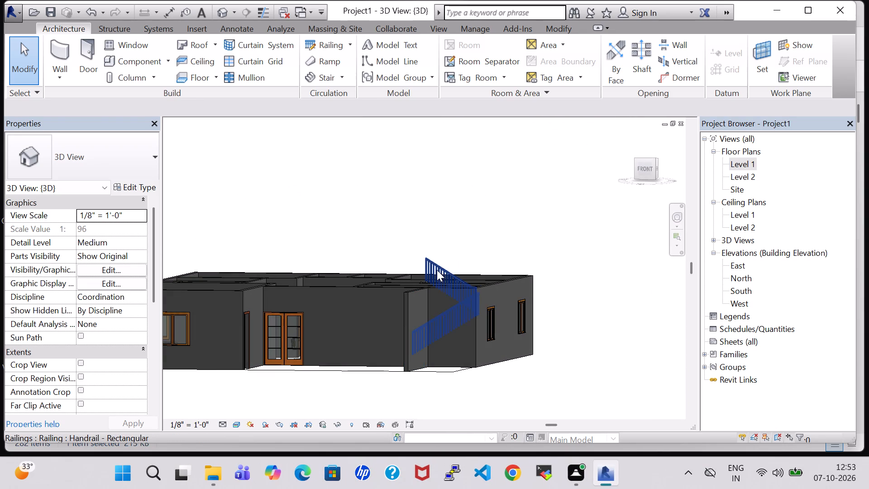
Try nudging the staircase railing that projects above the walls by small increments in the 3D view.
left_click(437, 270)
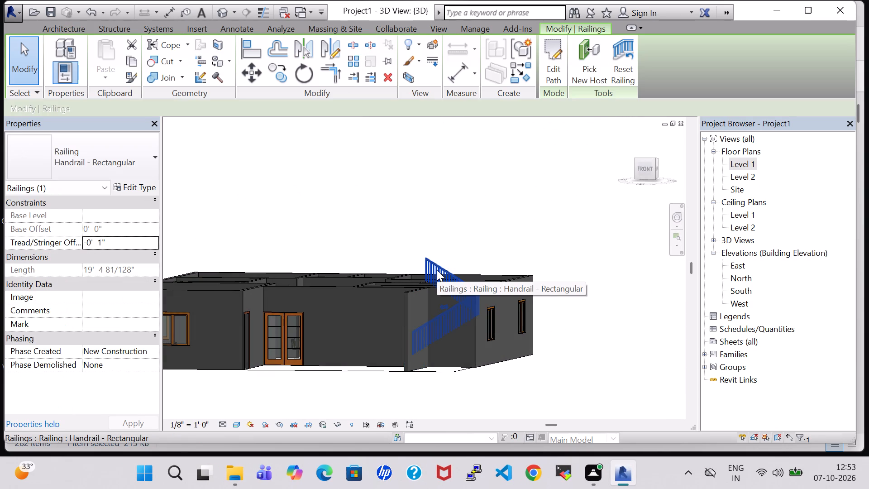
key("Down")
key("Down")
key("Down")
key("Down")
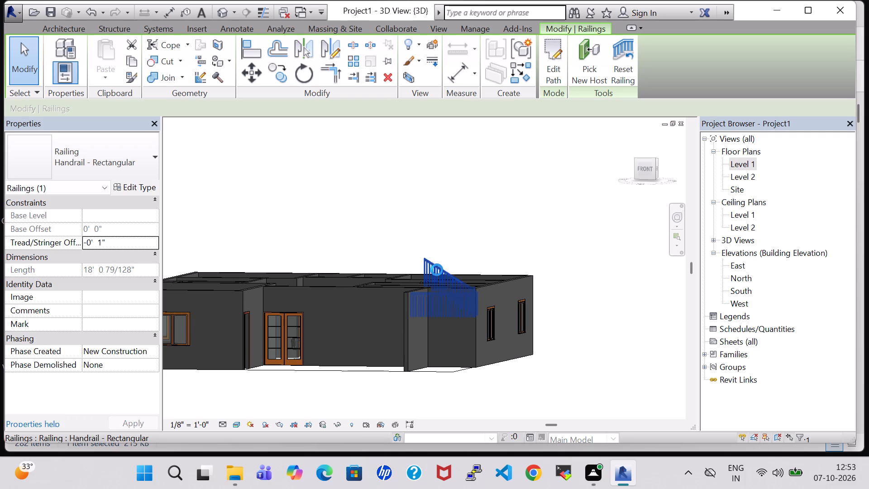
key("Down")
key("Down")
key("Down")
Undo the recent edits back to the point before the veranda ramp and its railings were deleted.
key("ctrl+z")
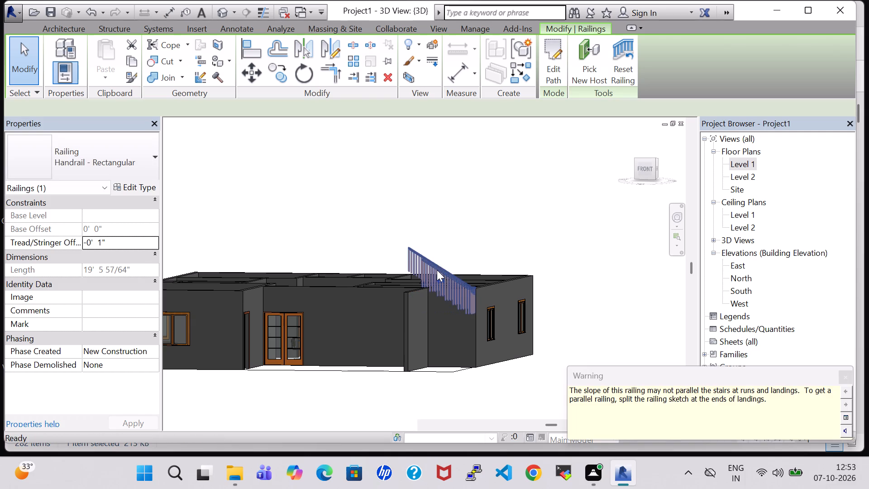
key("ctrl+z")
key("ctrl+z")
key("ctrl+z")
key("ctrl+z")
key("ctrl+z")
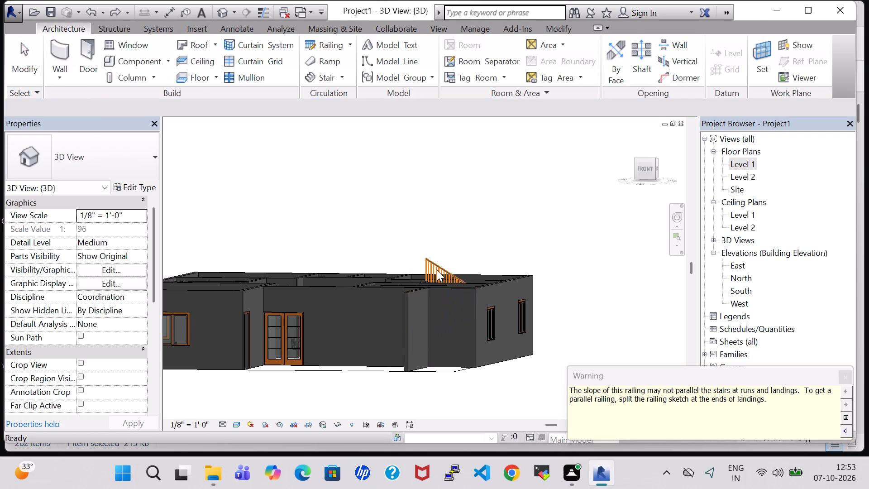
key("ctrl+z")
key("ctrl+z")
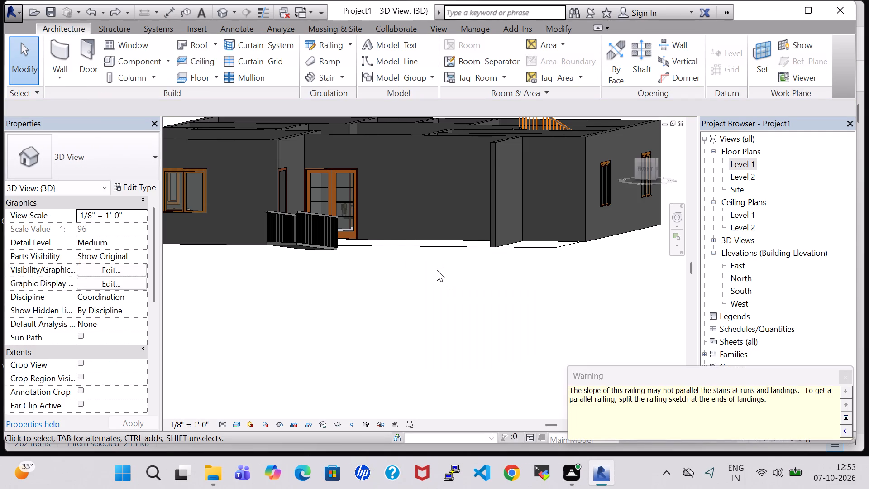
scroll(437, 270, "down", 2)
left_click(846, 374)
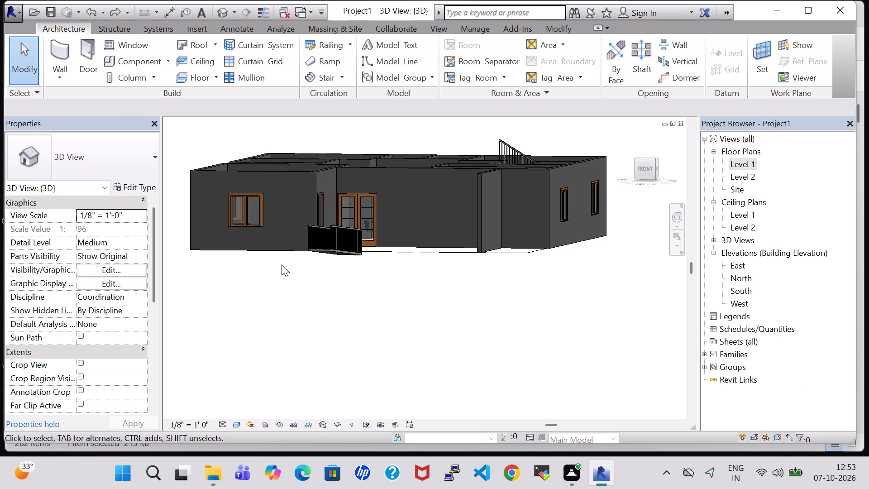
Delete both railings of the ramp in front of the veranda.
middle_click_drag(386, 266, 371, 399)
left_click(323, 376)
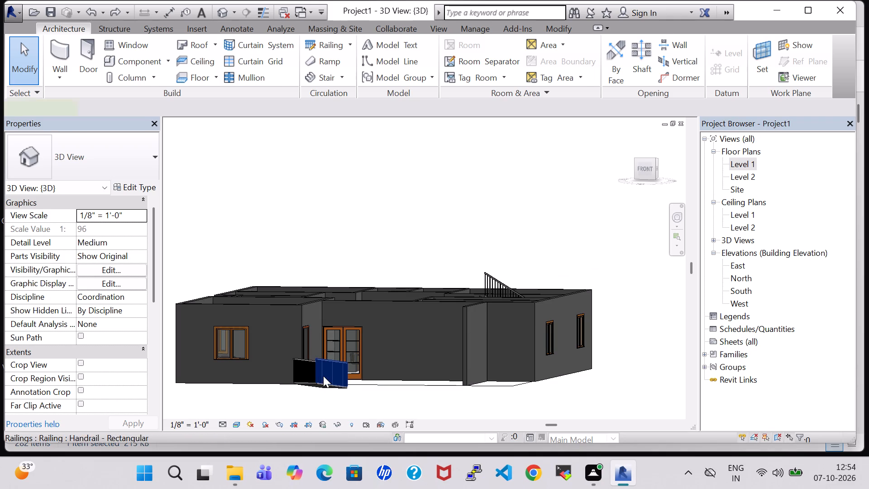
key("Delete")
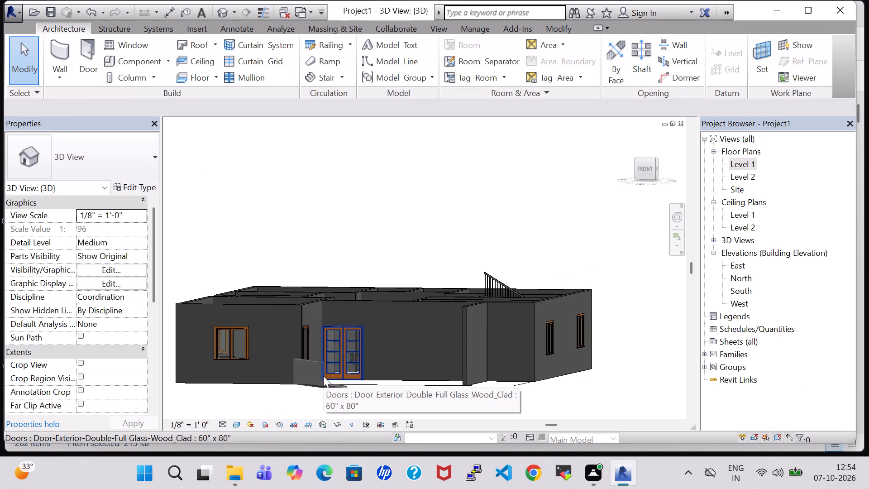
left_click(305, 366)
key("Delete")
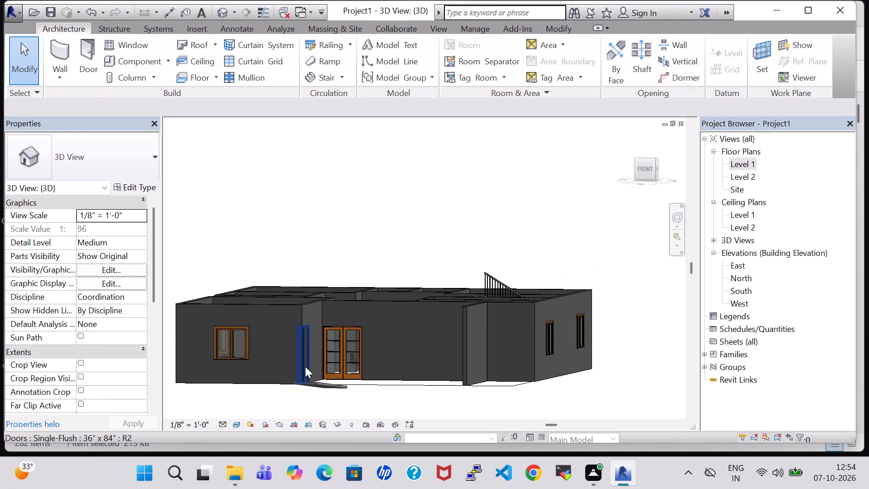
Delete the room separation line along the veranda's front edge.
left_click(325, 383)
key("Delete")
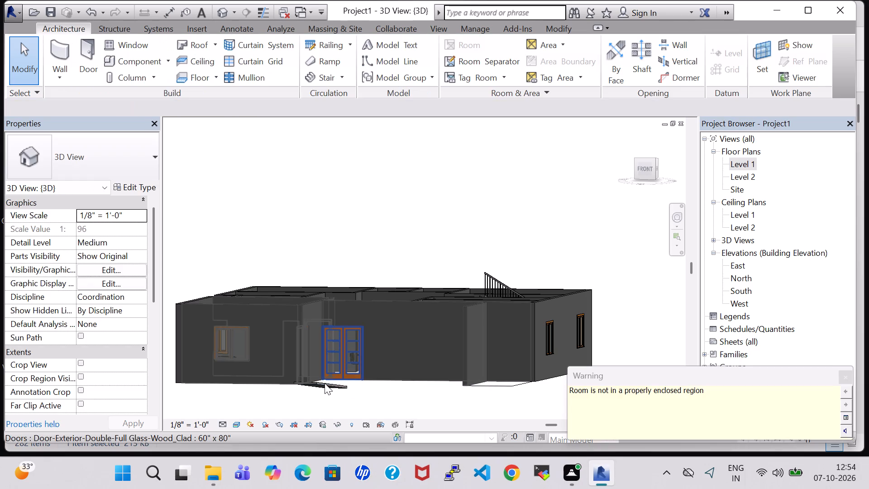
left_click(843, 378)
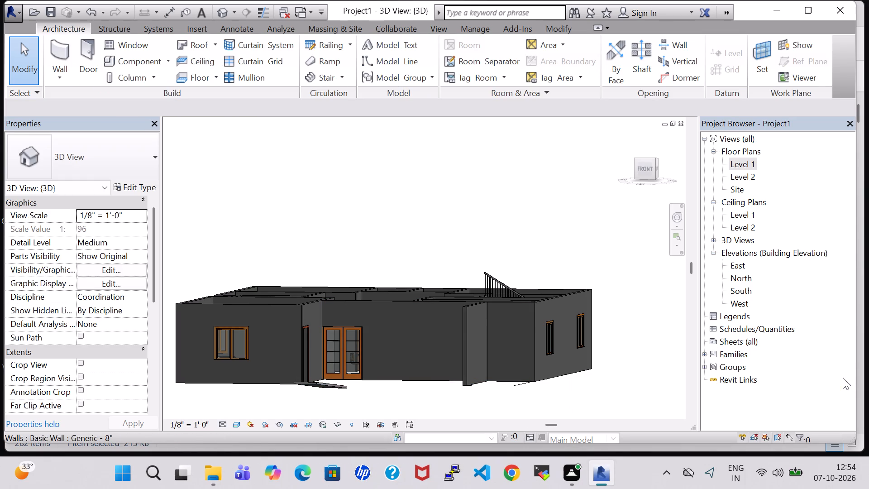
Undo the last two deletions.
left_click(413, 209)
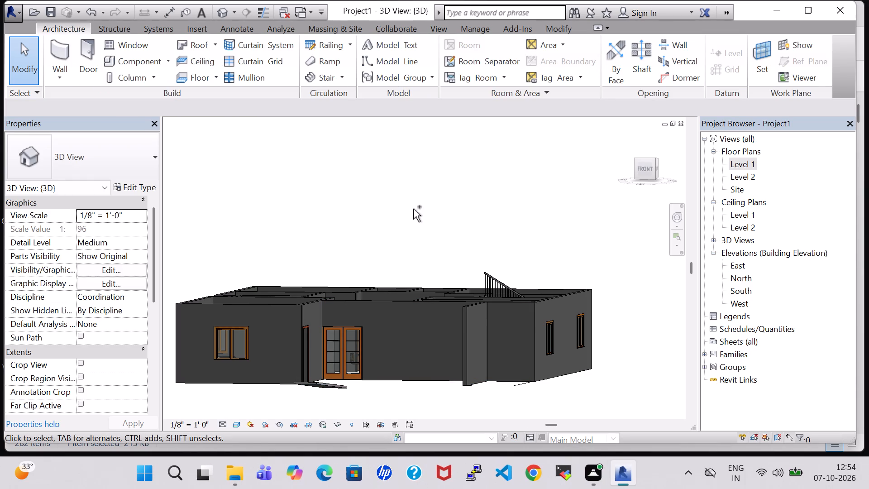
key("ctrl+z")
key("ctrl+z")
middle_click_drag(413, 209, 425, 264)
Delete the remaining railing on the ramp's west side in the Level 1 floor plan.
double_click(757, 166)
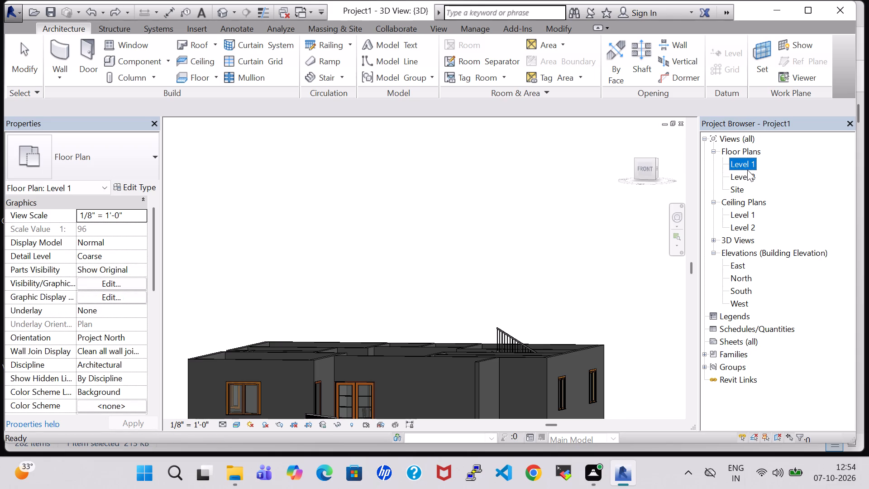
double_click(747, 170)
middle_click_drag(591, 274, 616, 180)
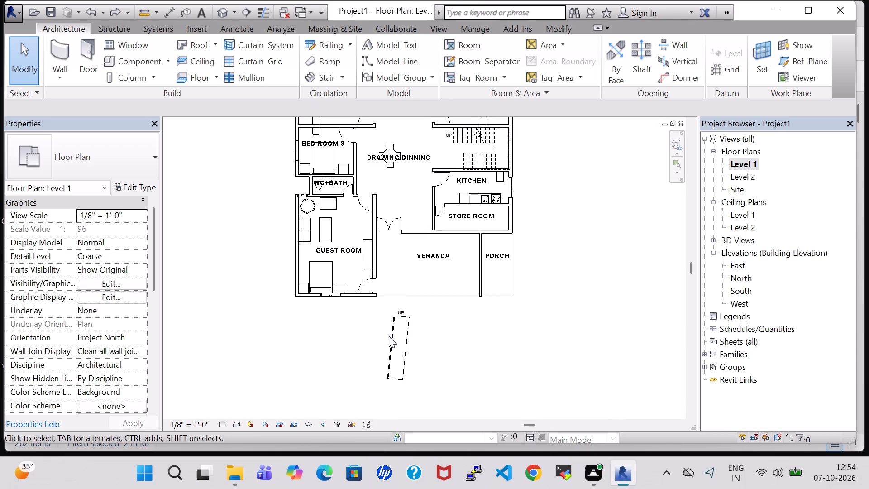
left_click(389, 336)
key("Delete")
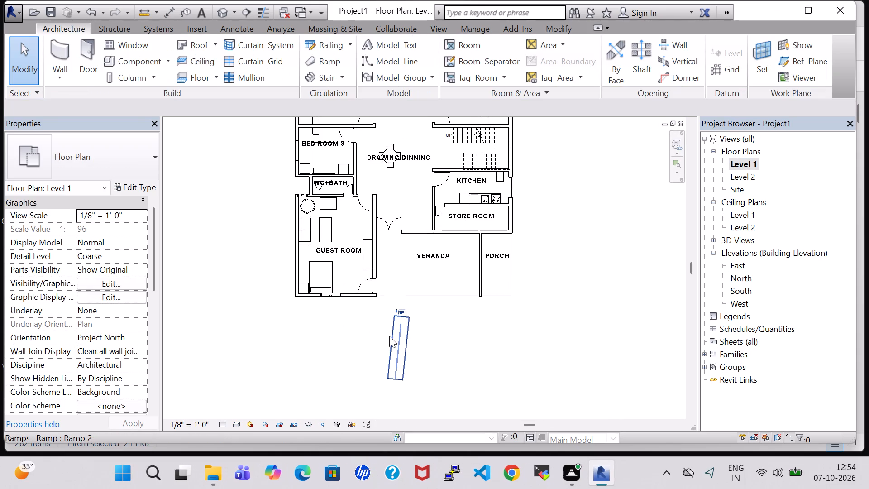
Delete the ramp in front of the veranda from the Level 1 floor plan.
key("Delete")
left_click(540, 374)
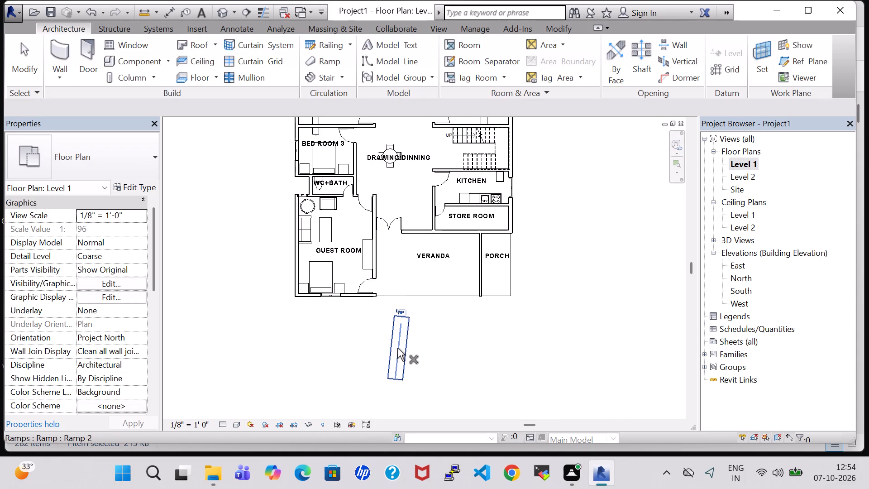
left_click(397, 348)
key("Delete")
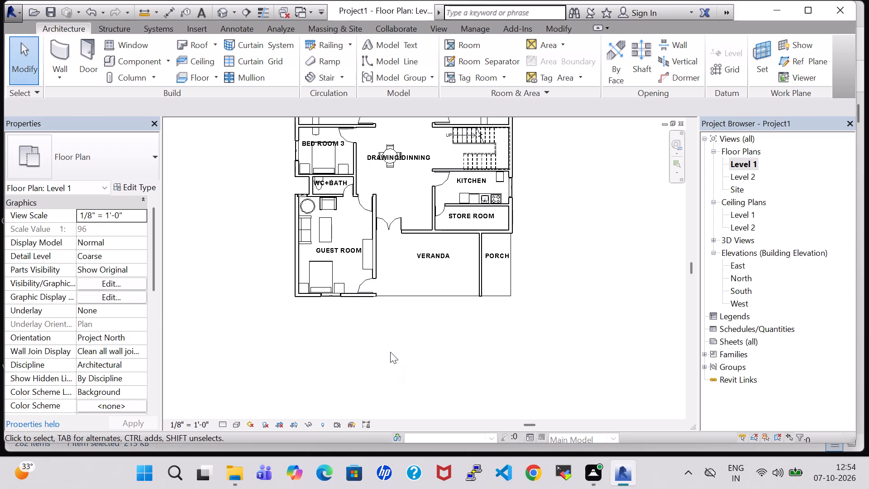
Examine the house in 3D around the veranda, the staircase and the east side.
left_click(220, 11)
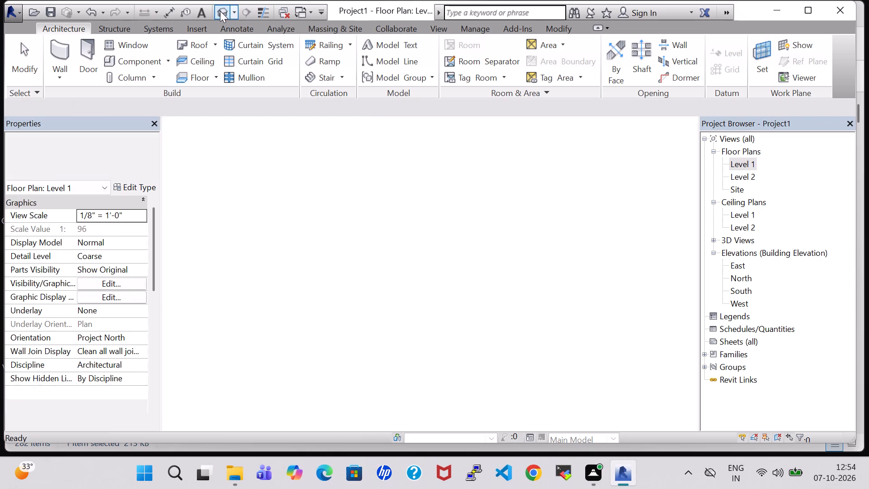
middle_click_drag(521, 260, 509, 293, "shift")
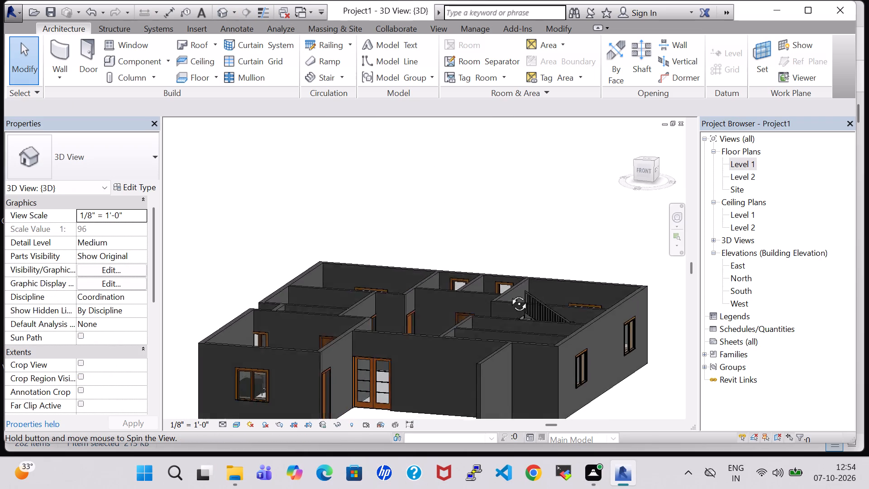
middle_click_drag(509, 293, 497, 339, "shift")
middle_click_drag(654, 371, 620, 374, "shift")
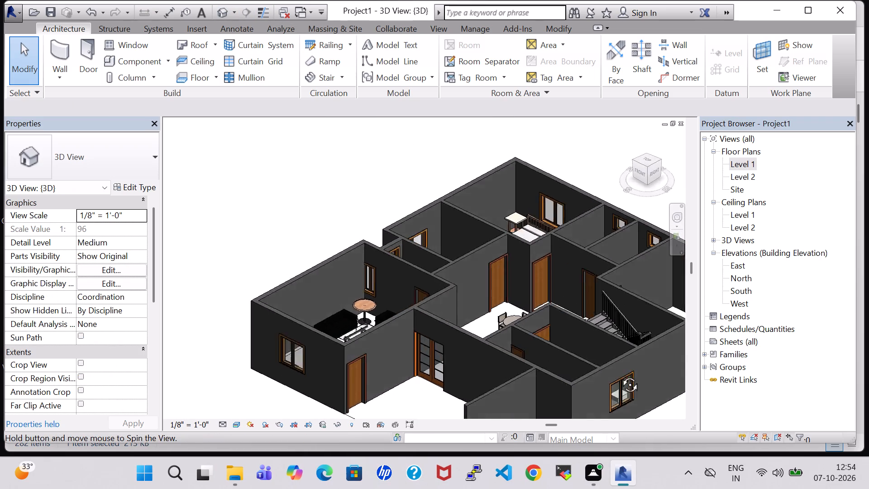
middle_click_drag(620, 374, 601, 377, "shift")
middle_click_drag(525, 203, 401, 157)
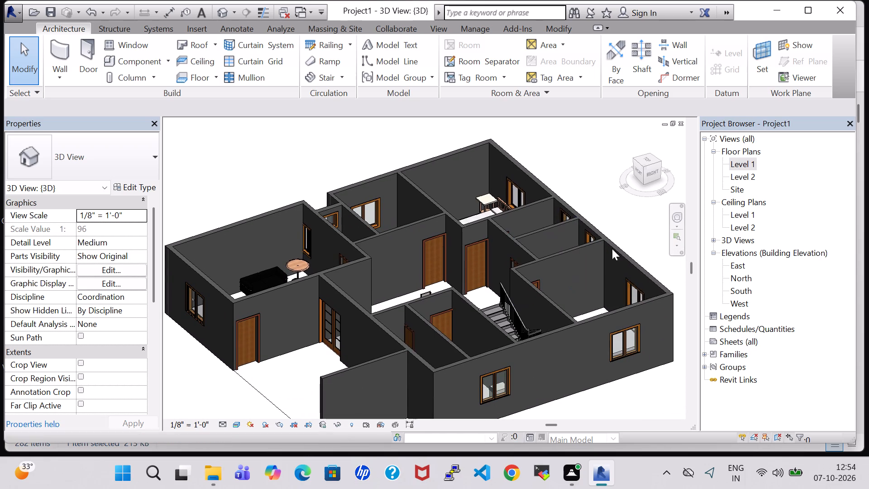
middle_click_drag(625, 228, 605, 152, "shift")
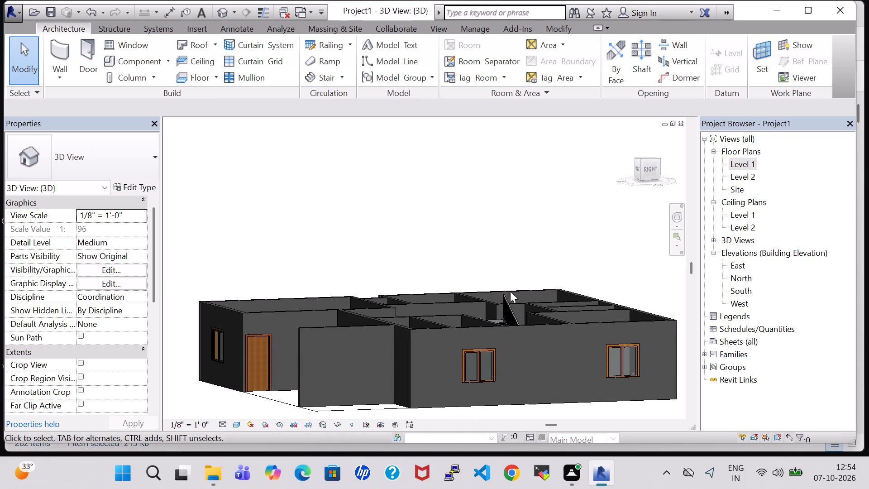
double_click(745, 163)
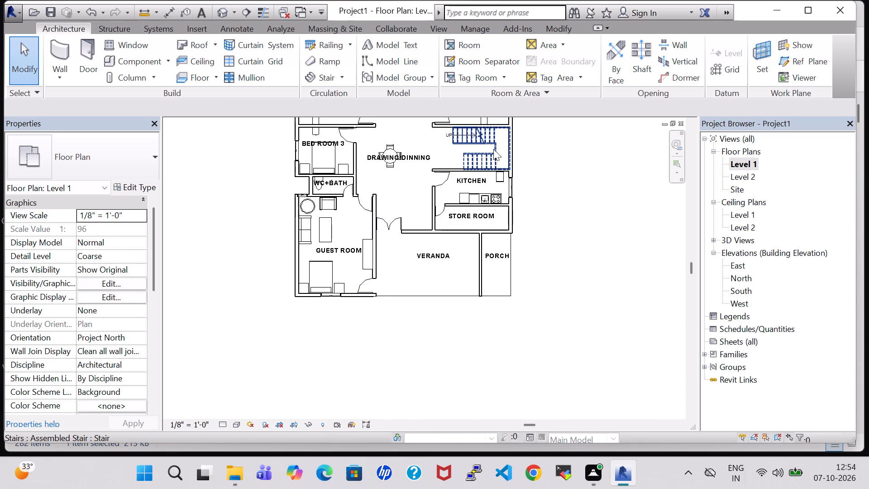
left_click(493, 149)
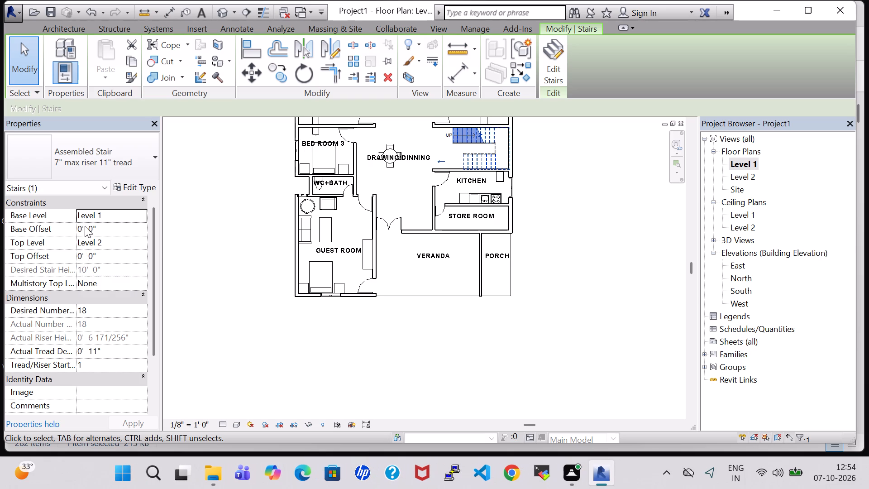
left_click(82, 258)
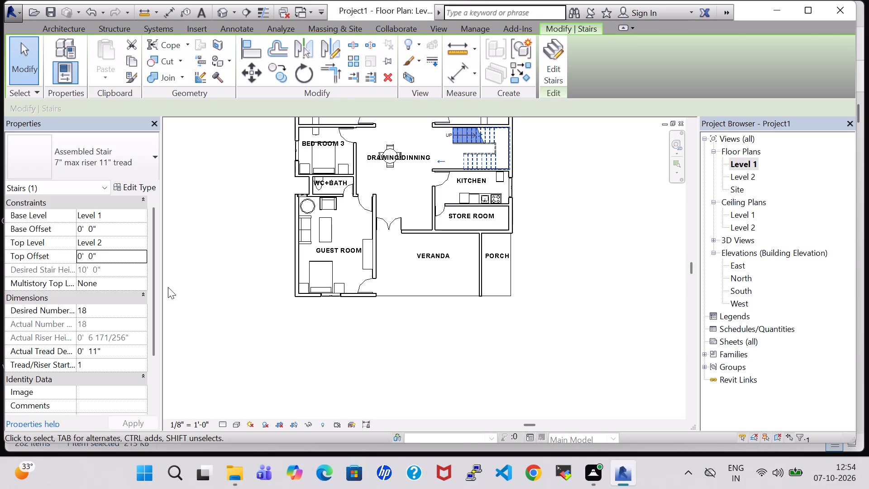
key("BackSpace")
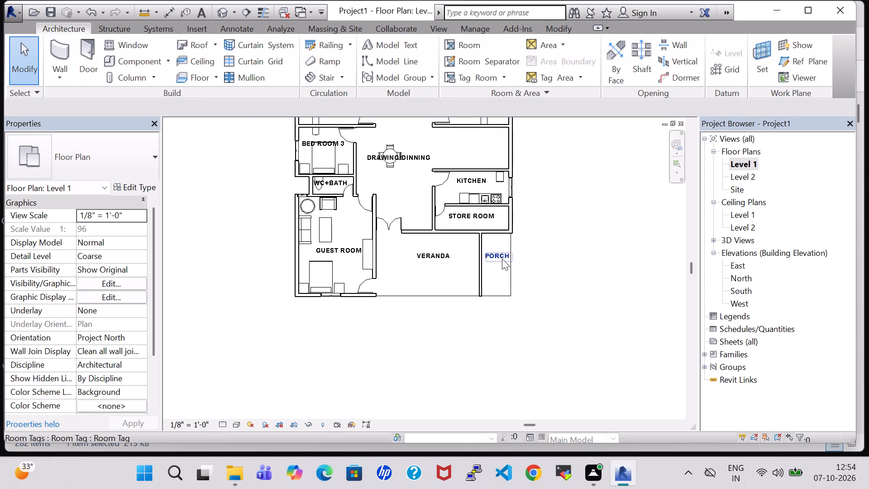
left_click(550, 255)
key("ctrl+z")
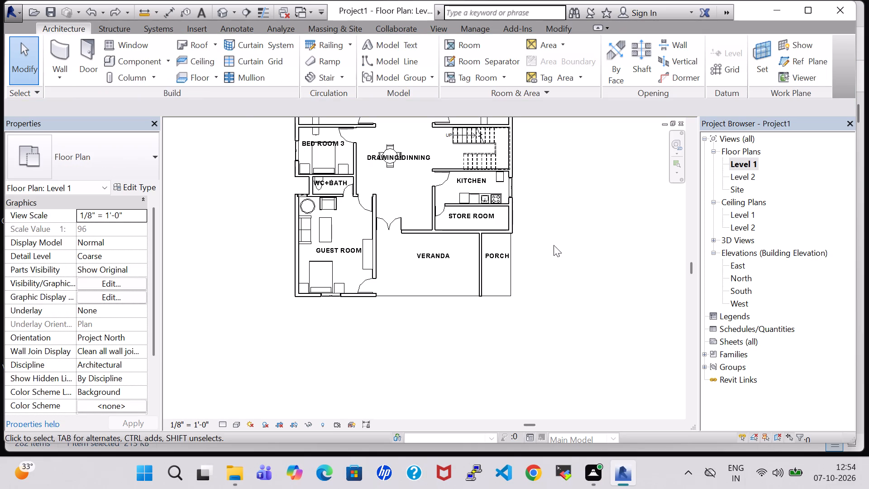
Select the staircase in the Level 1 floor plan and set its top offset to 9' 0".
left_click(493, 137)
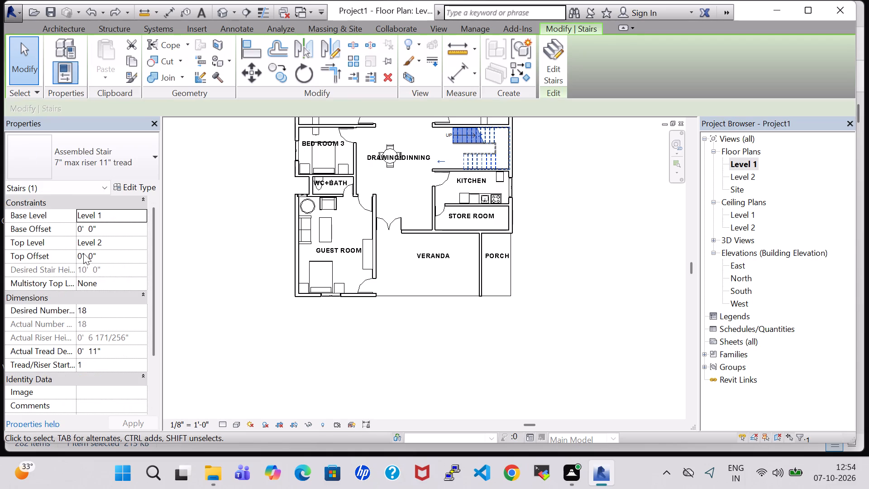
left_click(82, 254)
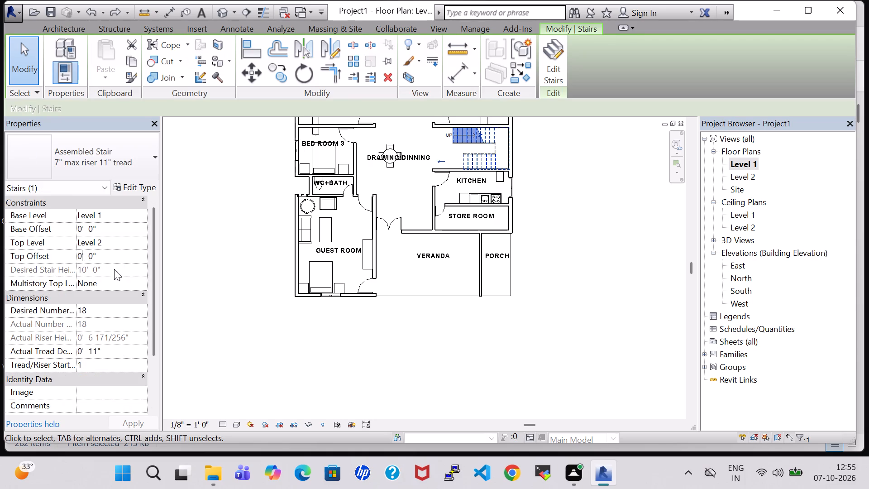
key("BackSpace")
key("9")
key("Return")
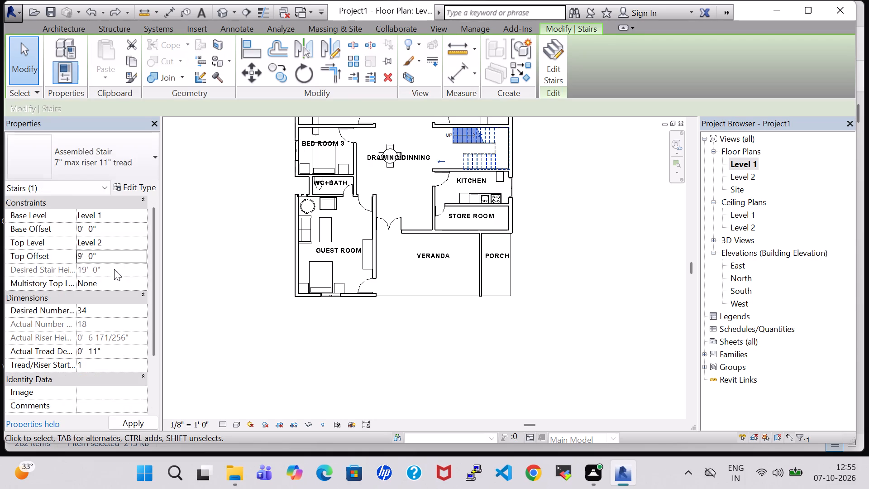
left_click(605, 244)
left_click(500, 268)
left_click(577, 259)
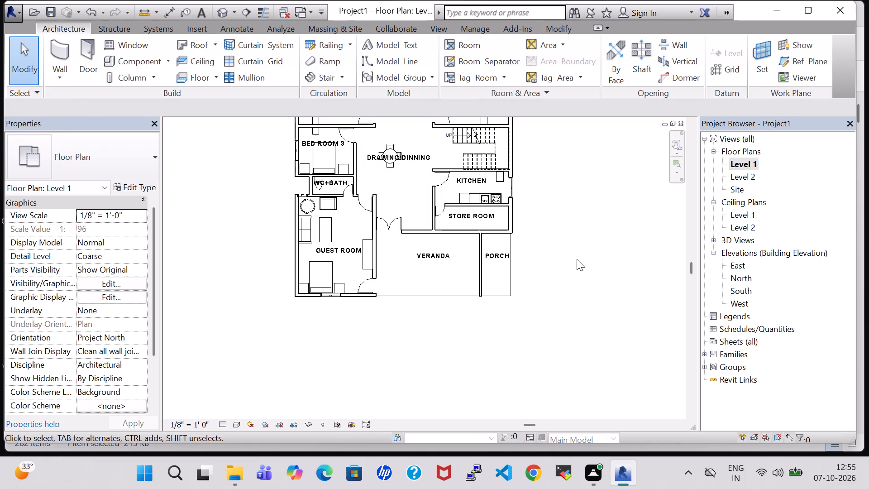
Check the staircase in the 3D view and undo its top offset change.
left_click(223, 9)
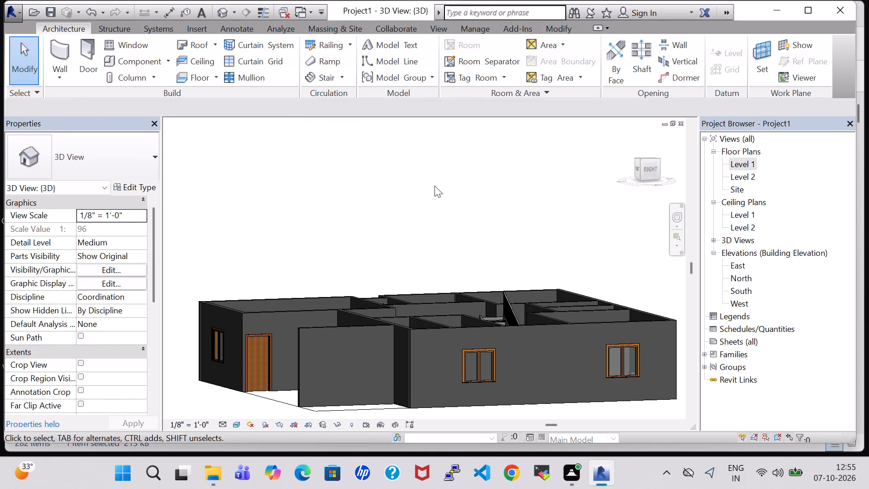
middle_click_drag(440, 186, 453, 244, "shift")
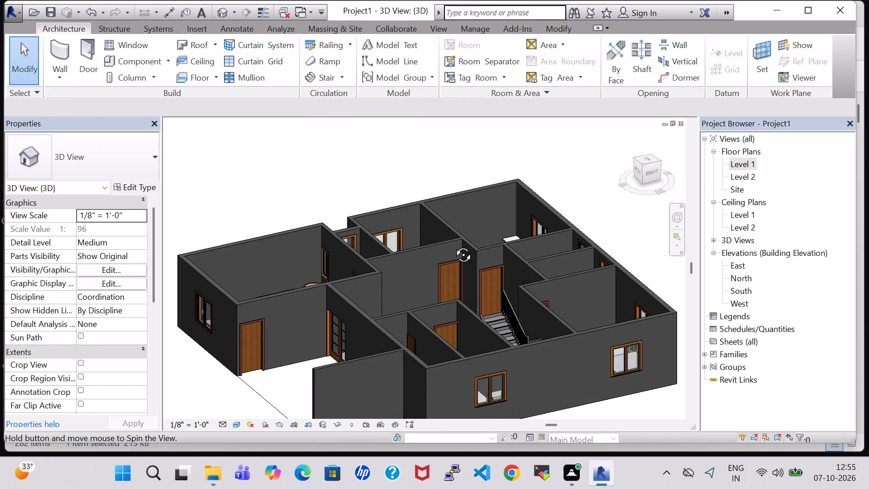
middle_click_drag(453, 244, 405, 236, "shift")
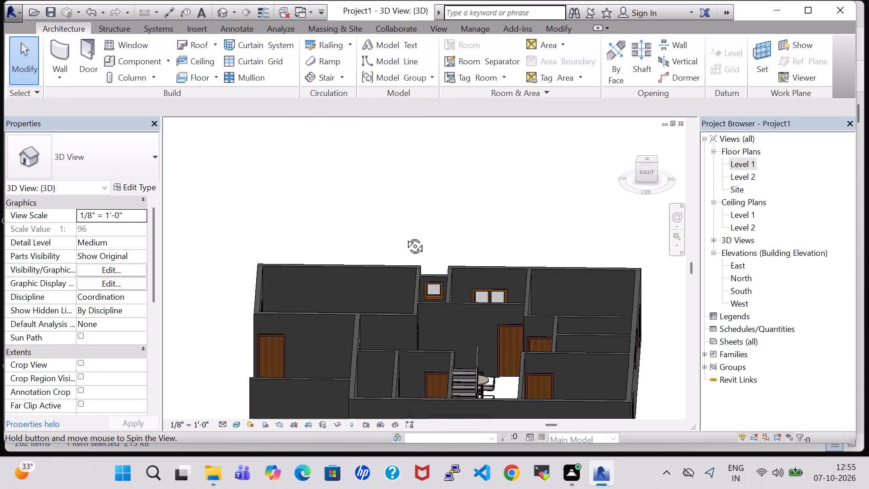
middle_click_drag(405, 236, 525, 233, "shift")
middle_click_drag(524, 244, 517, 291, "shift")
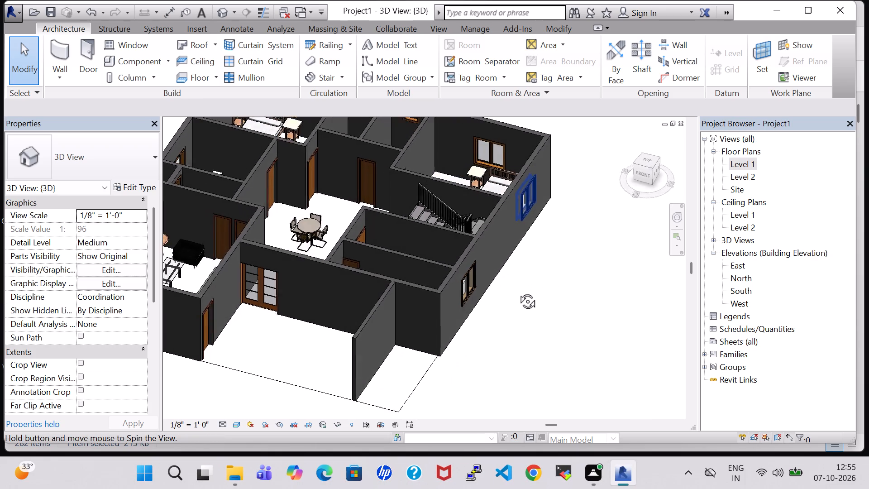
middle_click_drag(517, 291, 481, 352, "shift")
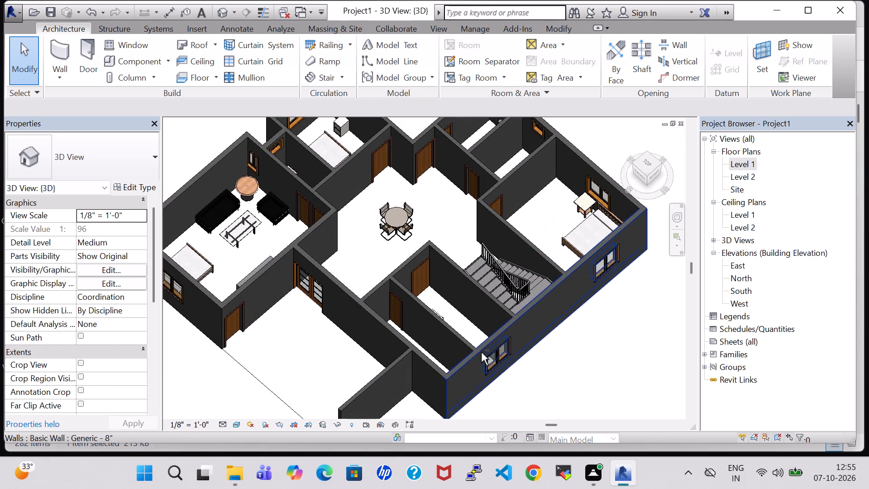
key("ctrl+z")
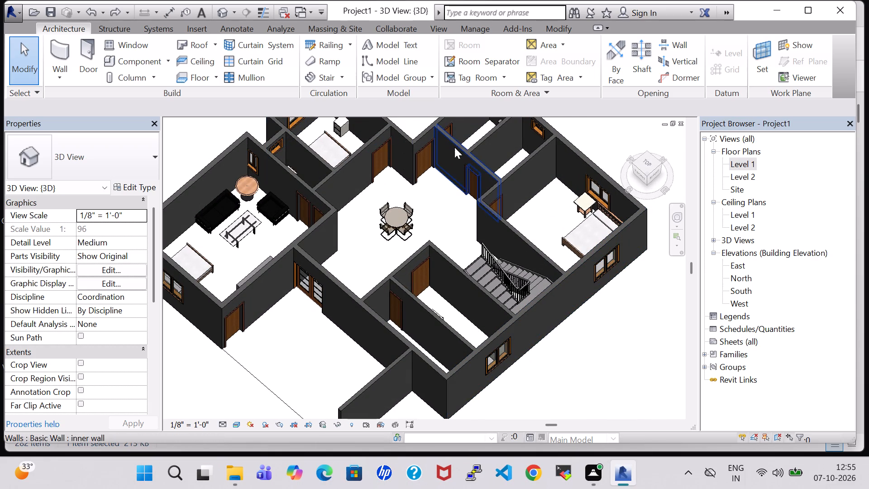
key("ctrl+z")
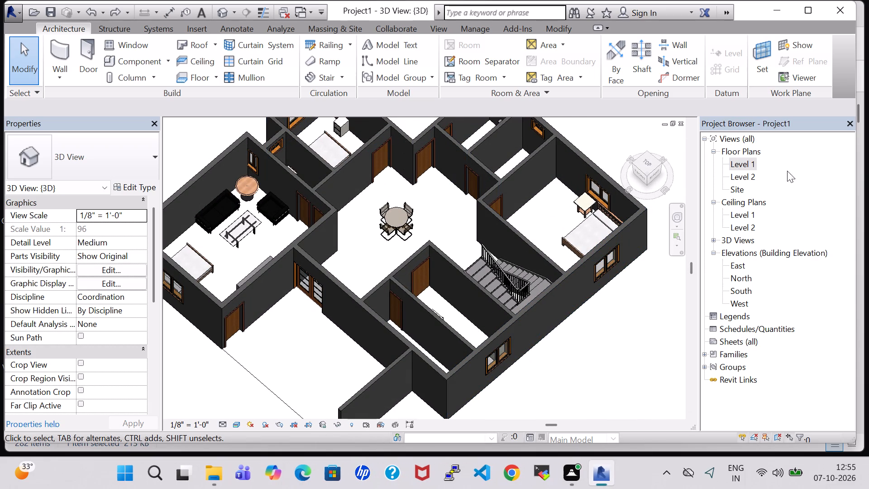
Check the staircase in the Level 1 plan, and examine its railing against the wall tops in 3D.
double_click(753, 165)
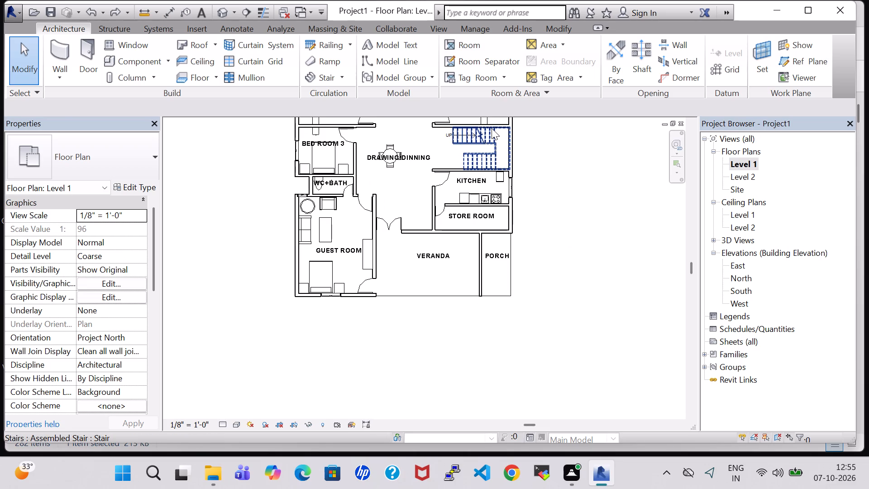
left_click(492, 128)
left_click(564, 213)
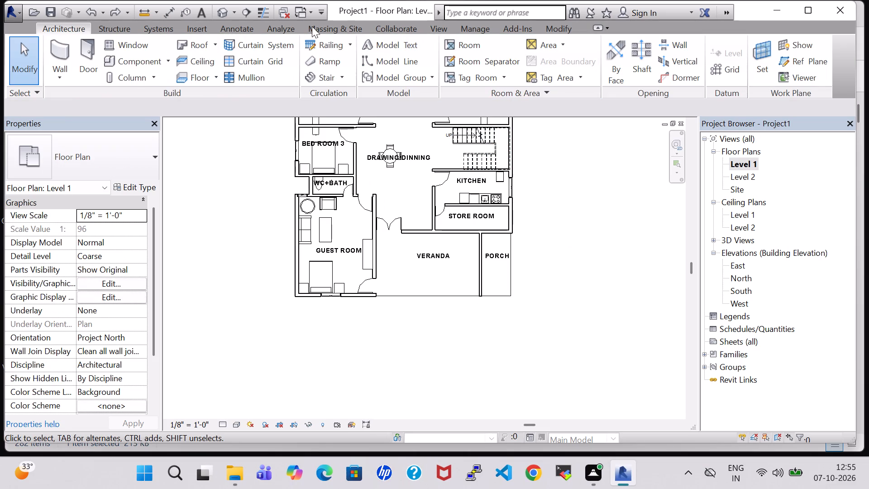
left_click(221, 13)
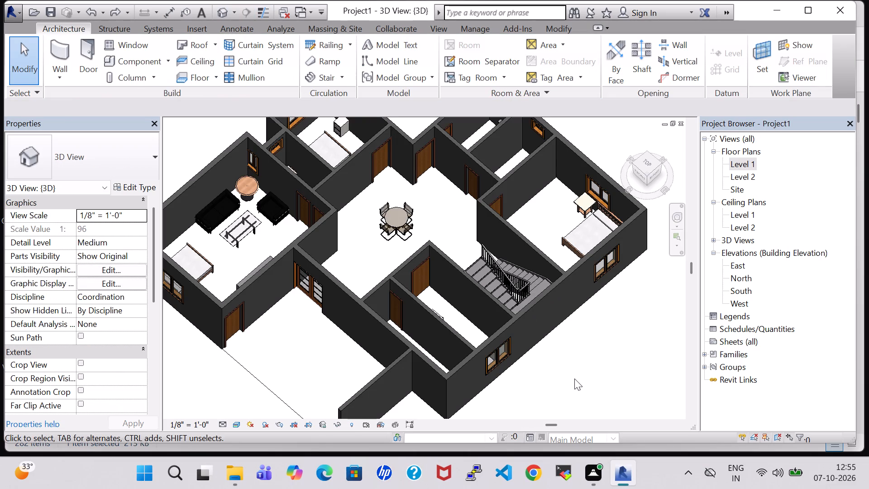
middle_click_drag(574, 379, 609, 261, "shift")
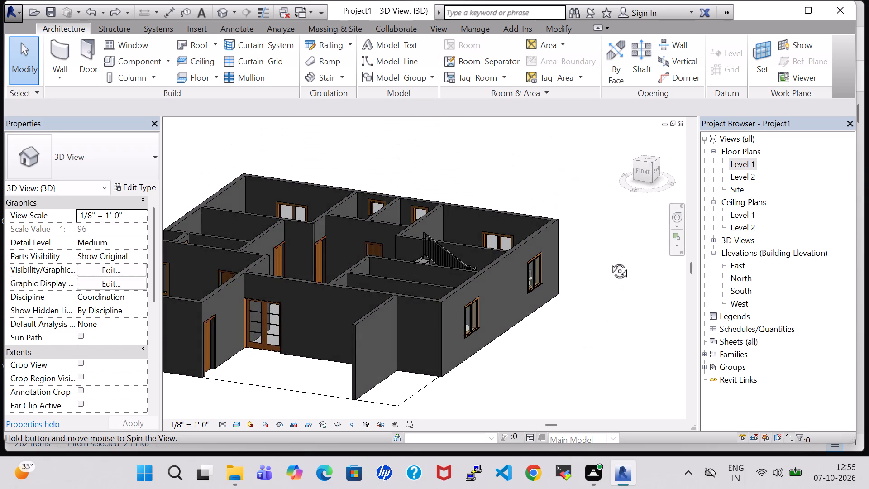
middle_click_drag(609, 261, 643, 215, "shift")
middle_click_drag(477, 354, 579, 336)
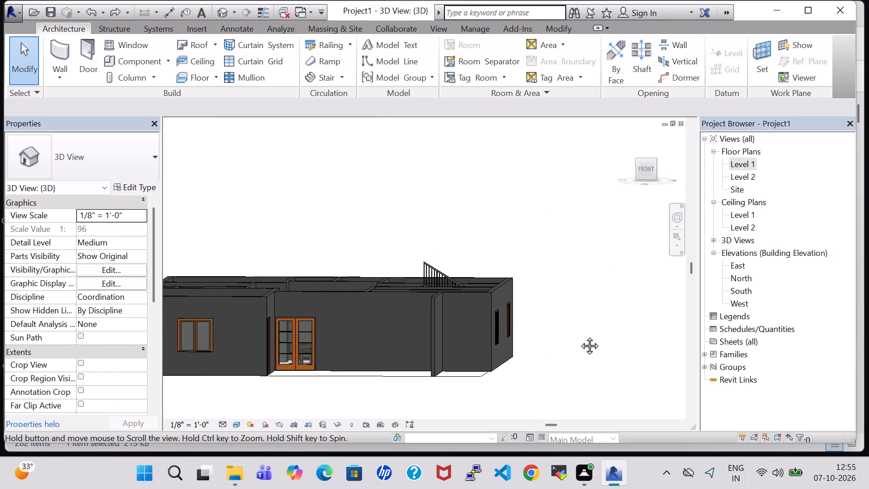
middle_click_drag(579, 336, 633, 329)
scroll(633, 305, "up", 1, "shift")
middle_click_drag(633, 305, 633, 334, "shift")
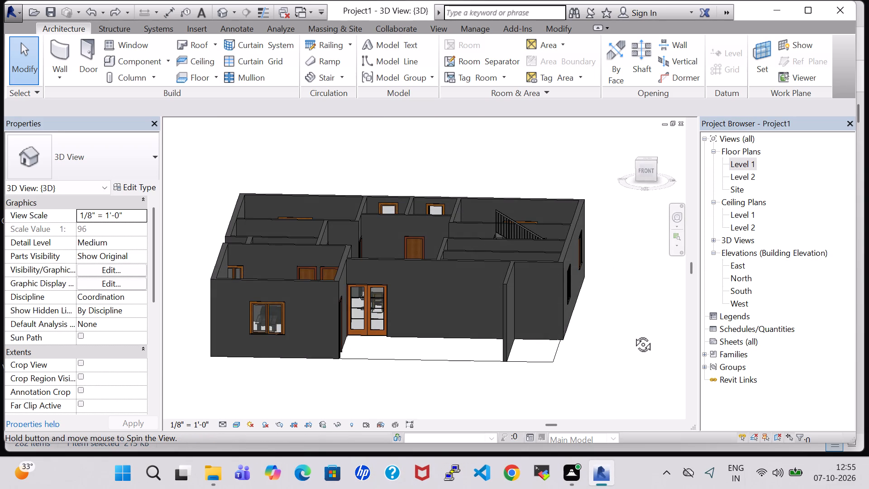
middle_click_drag(633, 334, 633, 312, "shift")
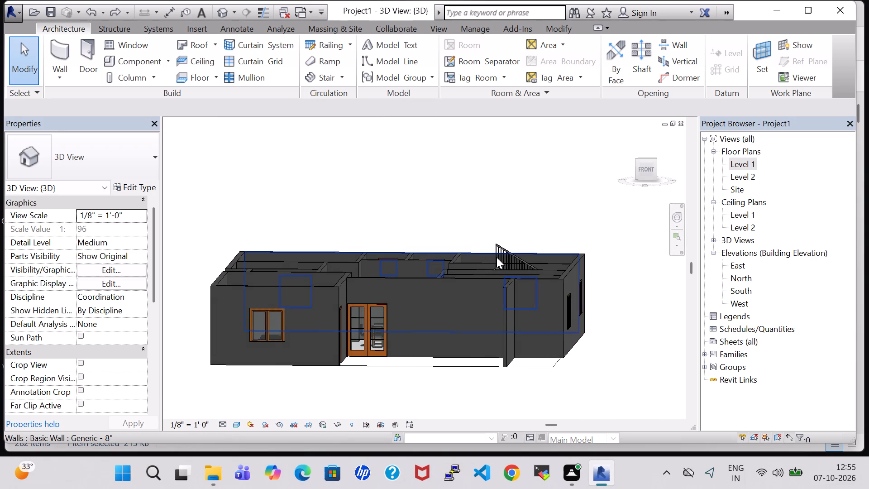
left_click(559, 182)
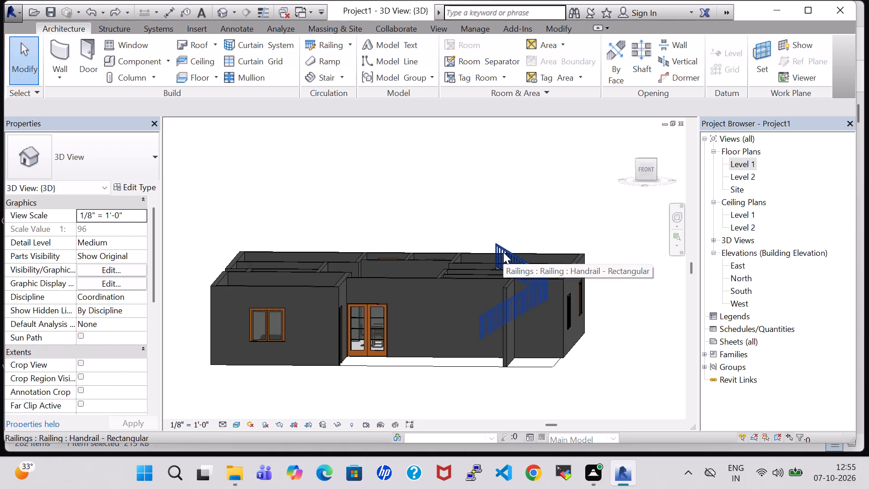
scroll(496, 178, "down", 1)
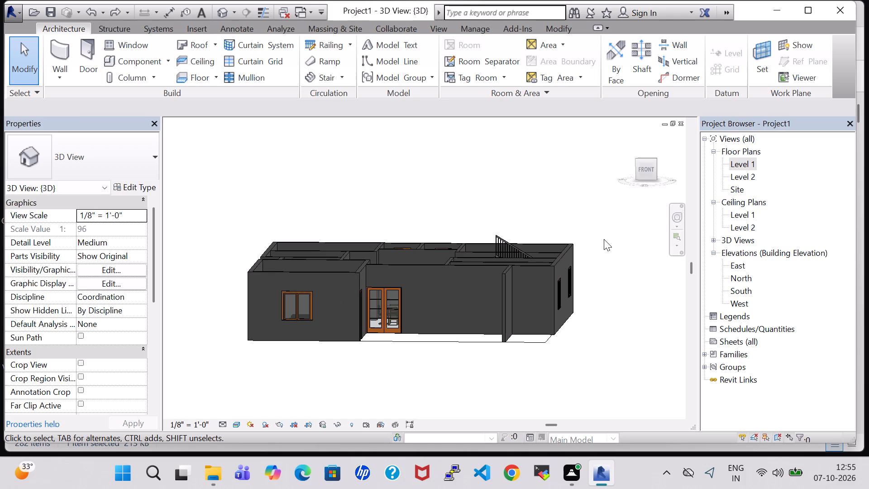
scroll(535, 263, "up", 2)
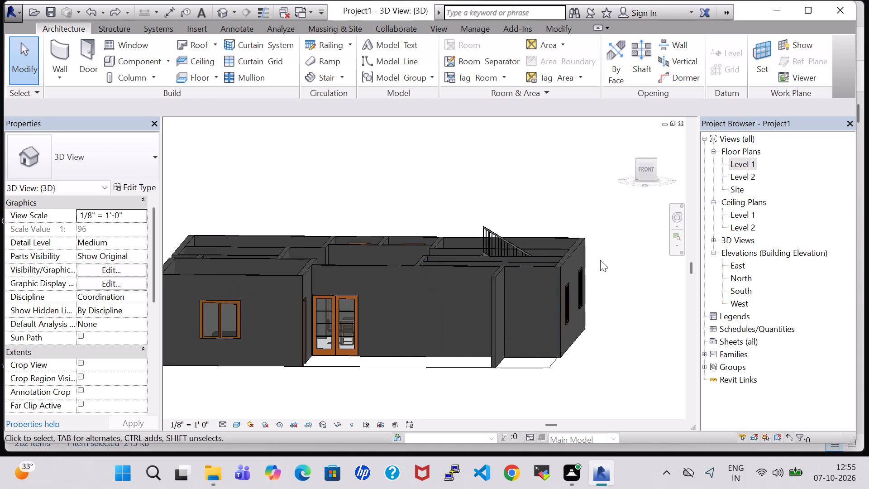
middle_click_drag(594, 322, 598, 322, "shift")
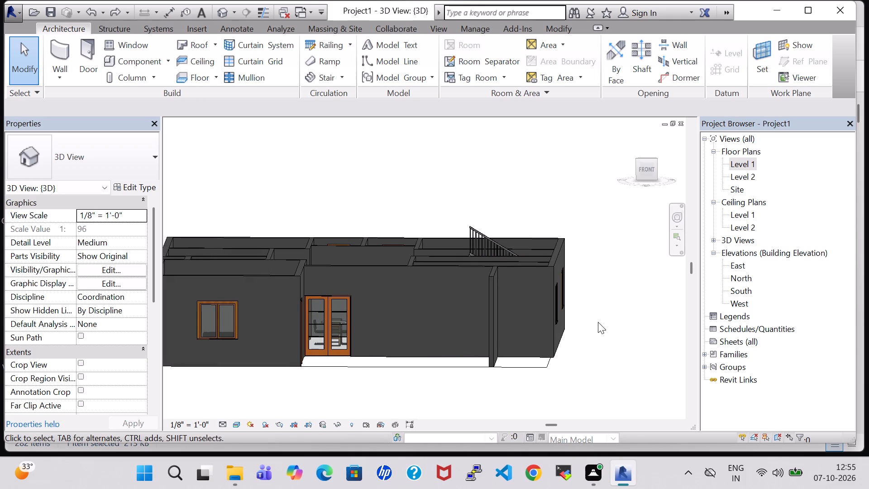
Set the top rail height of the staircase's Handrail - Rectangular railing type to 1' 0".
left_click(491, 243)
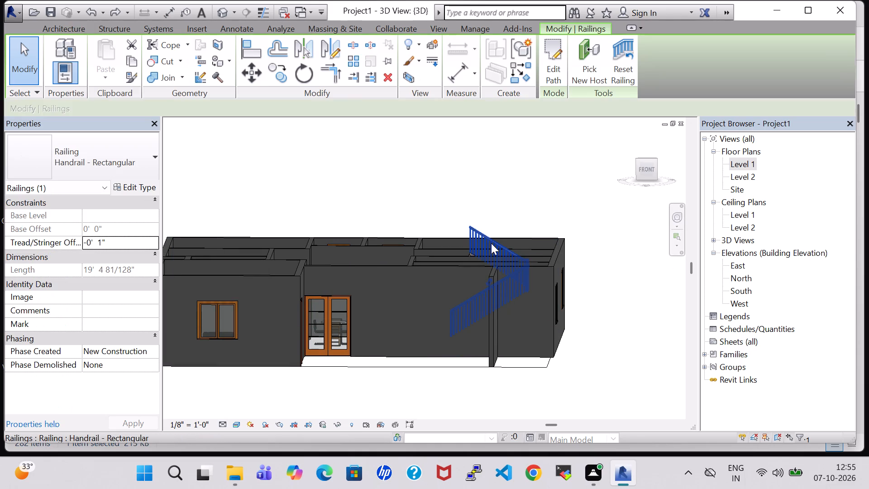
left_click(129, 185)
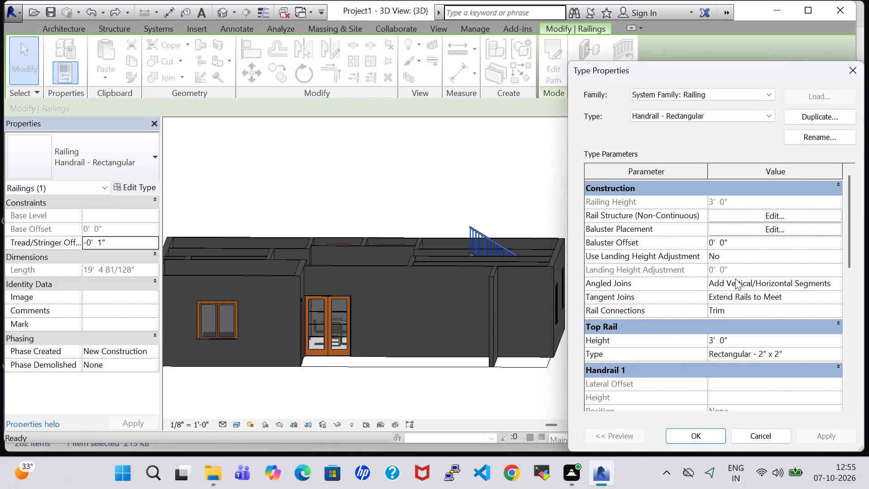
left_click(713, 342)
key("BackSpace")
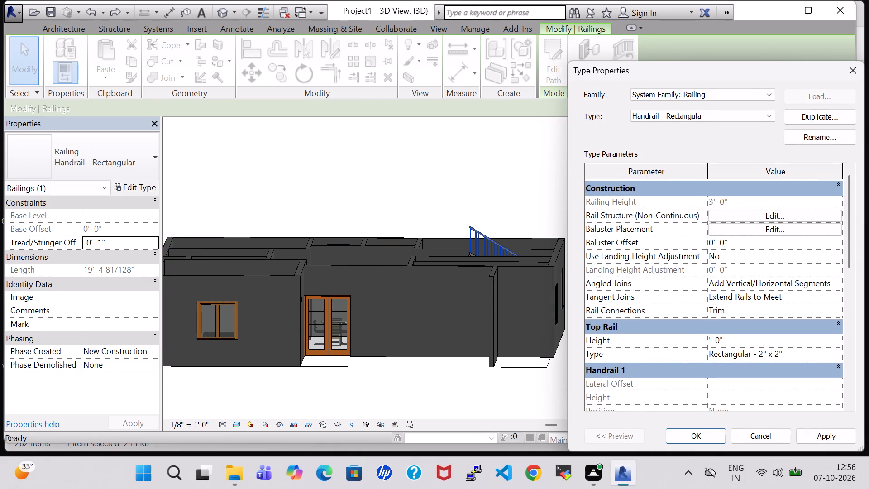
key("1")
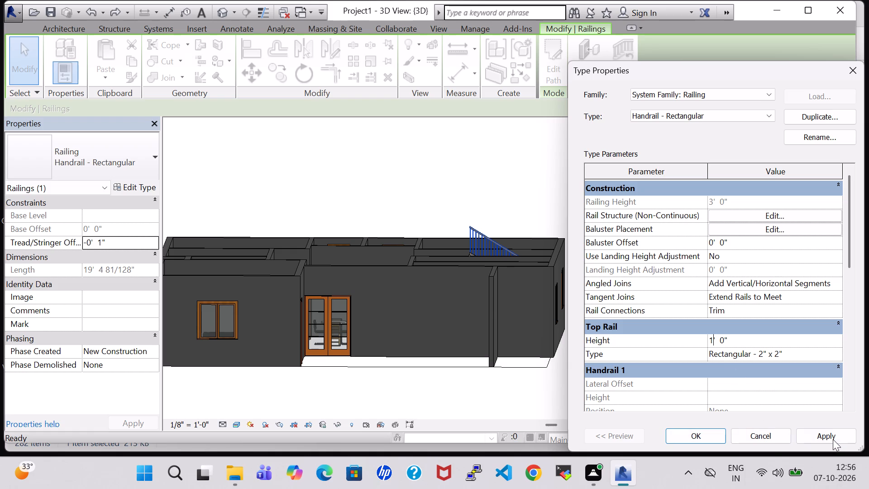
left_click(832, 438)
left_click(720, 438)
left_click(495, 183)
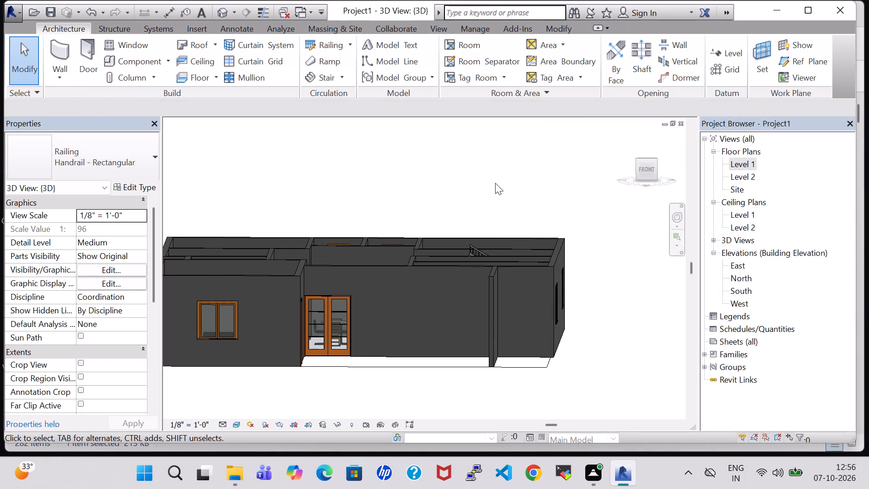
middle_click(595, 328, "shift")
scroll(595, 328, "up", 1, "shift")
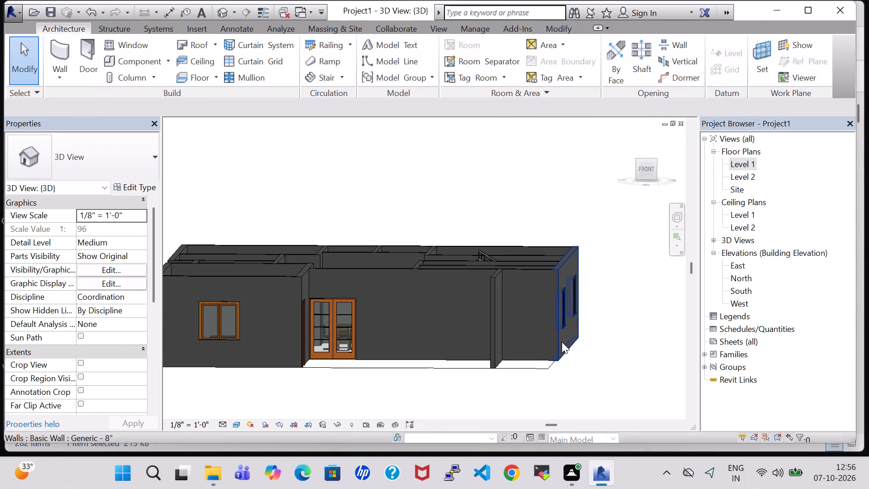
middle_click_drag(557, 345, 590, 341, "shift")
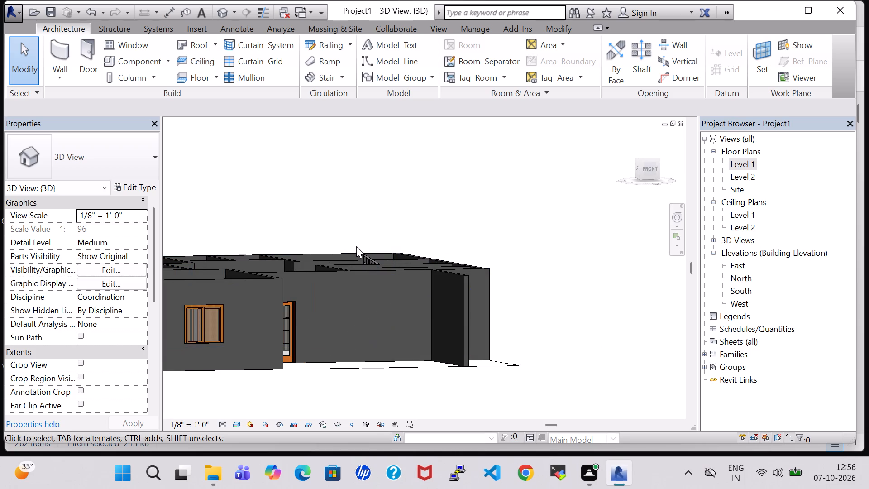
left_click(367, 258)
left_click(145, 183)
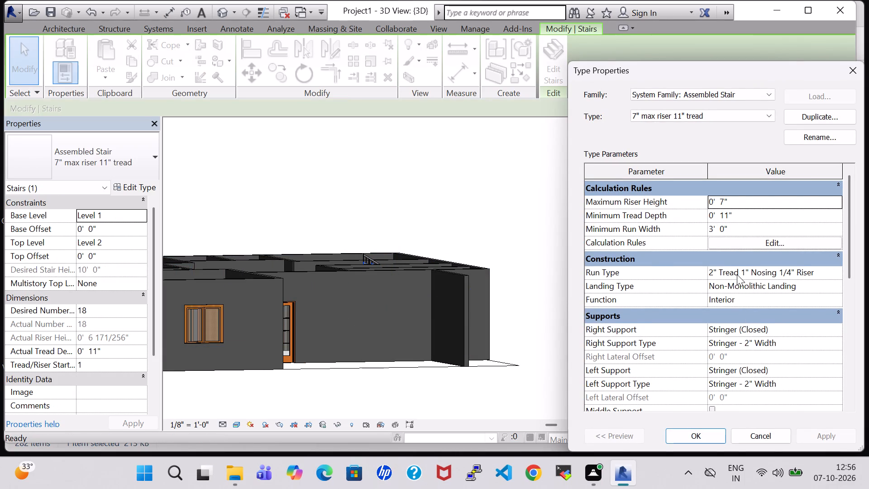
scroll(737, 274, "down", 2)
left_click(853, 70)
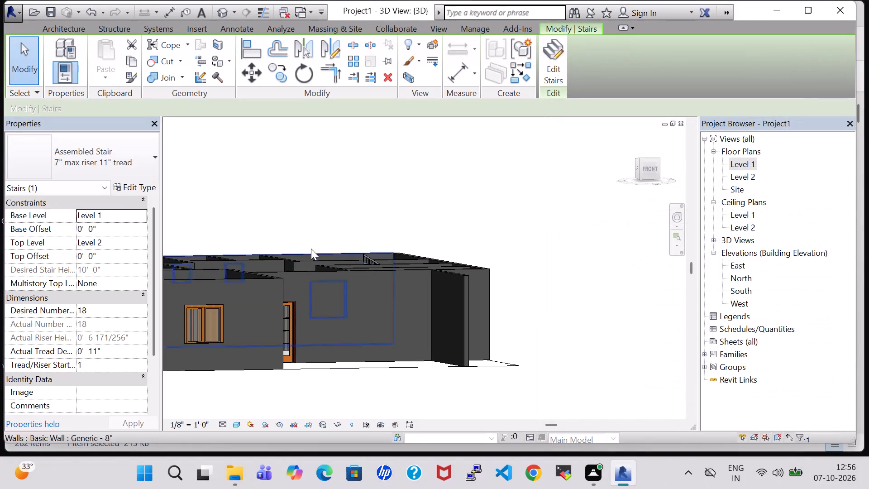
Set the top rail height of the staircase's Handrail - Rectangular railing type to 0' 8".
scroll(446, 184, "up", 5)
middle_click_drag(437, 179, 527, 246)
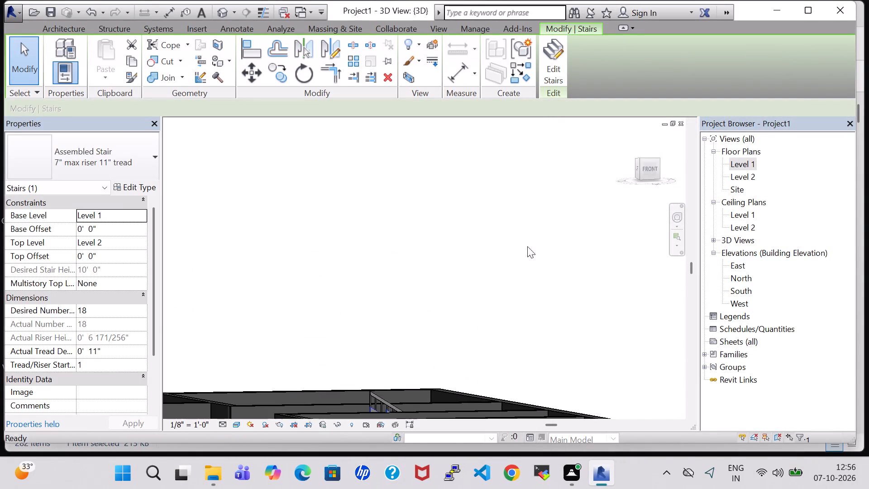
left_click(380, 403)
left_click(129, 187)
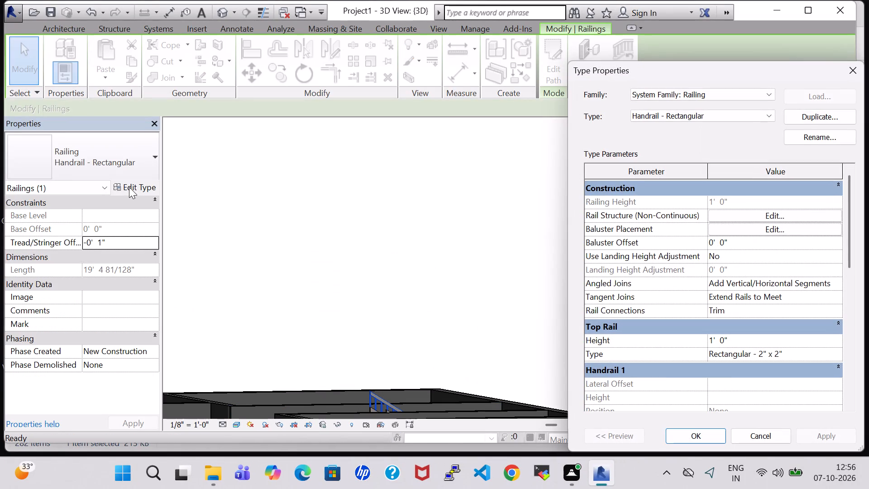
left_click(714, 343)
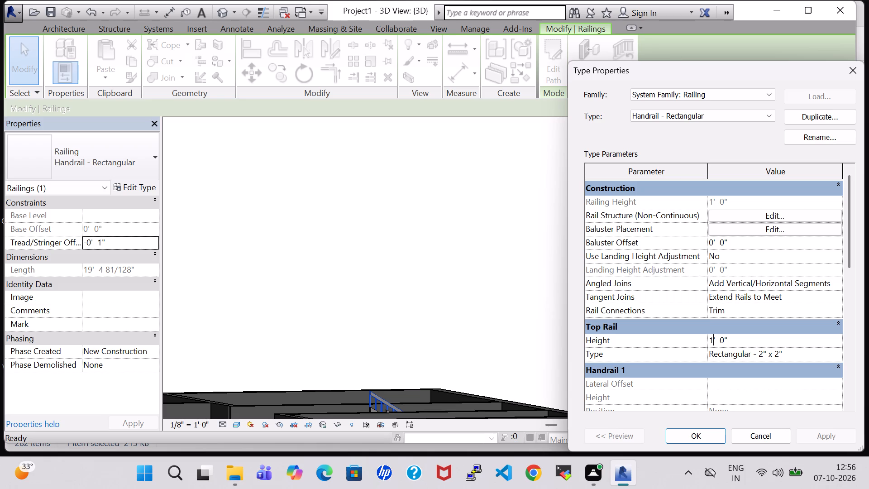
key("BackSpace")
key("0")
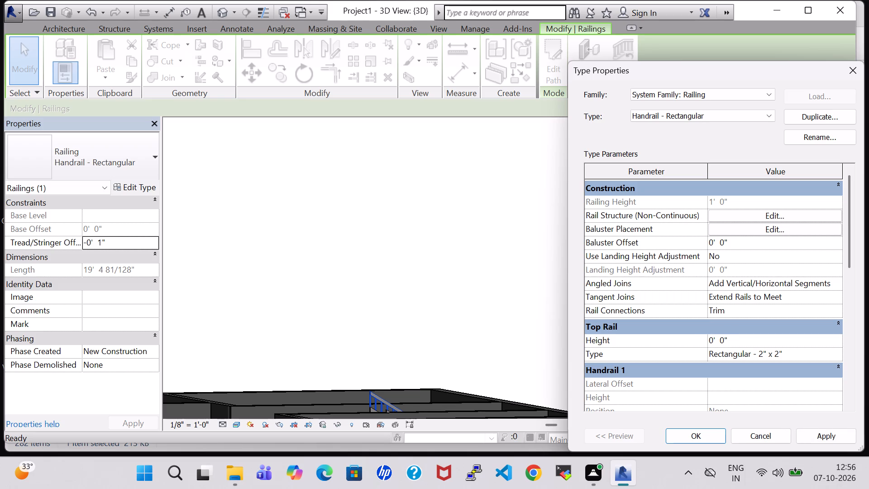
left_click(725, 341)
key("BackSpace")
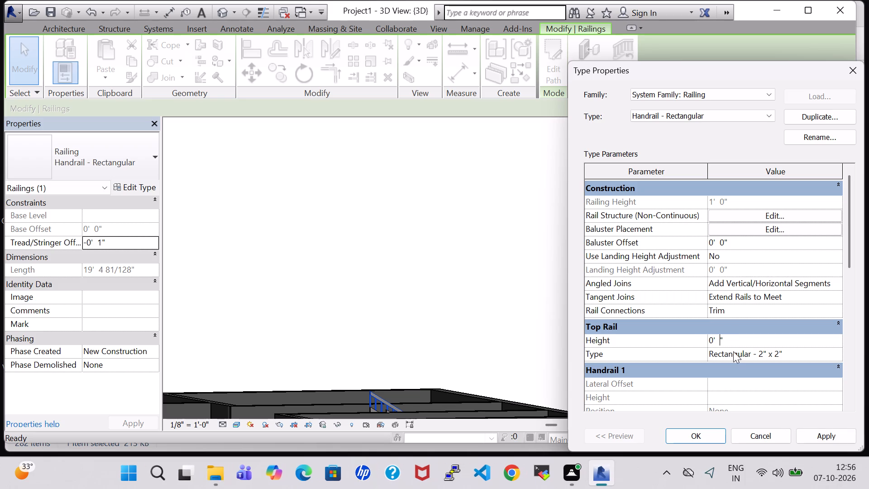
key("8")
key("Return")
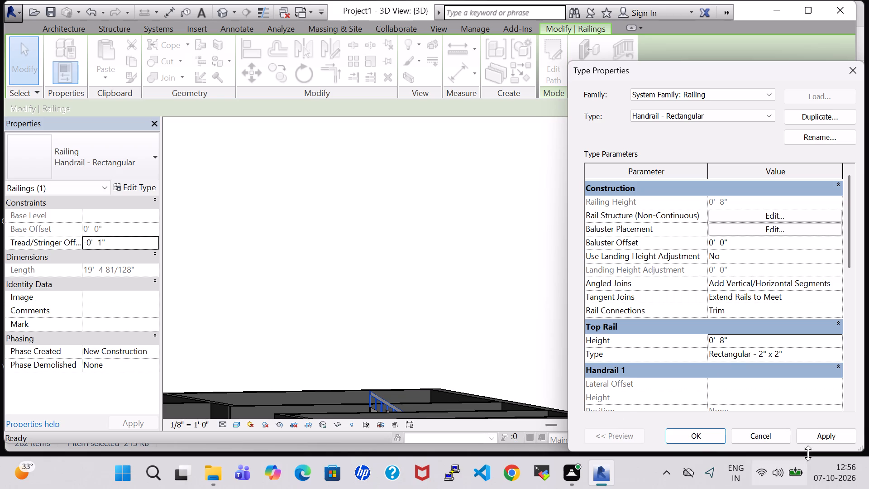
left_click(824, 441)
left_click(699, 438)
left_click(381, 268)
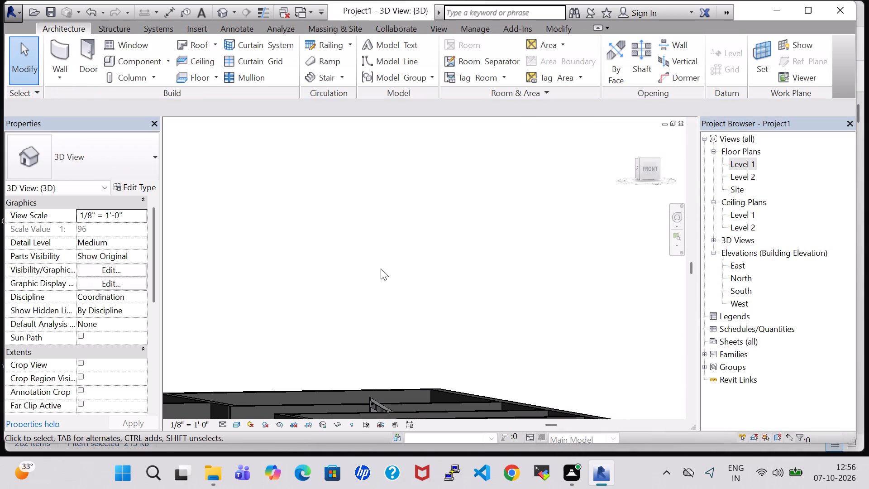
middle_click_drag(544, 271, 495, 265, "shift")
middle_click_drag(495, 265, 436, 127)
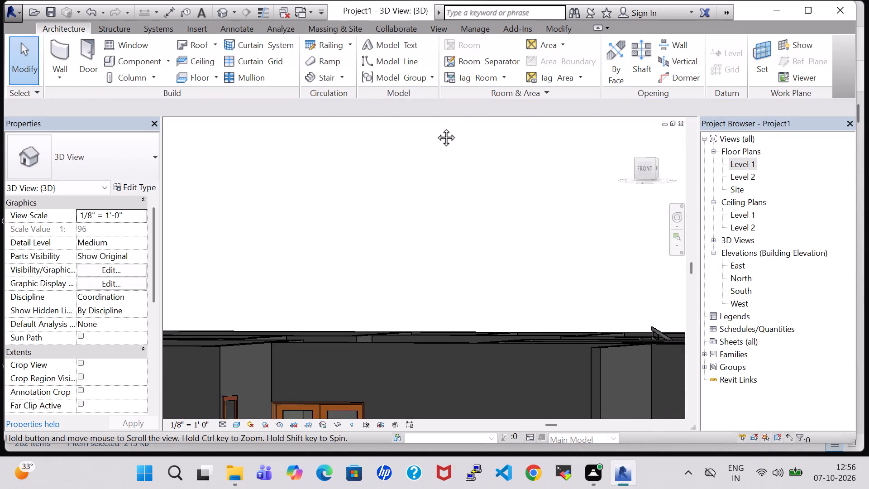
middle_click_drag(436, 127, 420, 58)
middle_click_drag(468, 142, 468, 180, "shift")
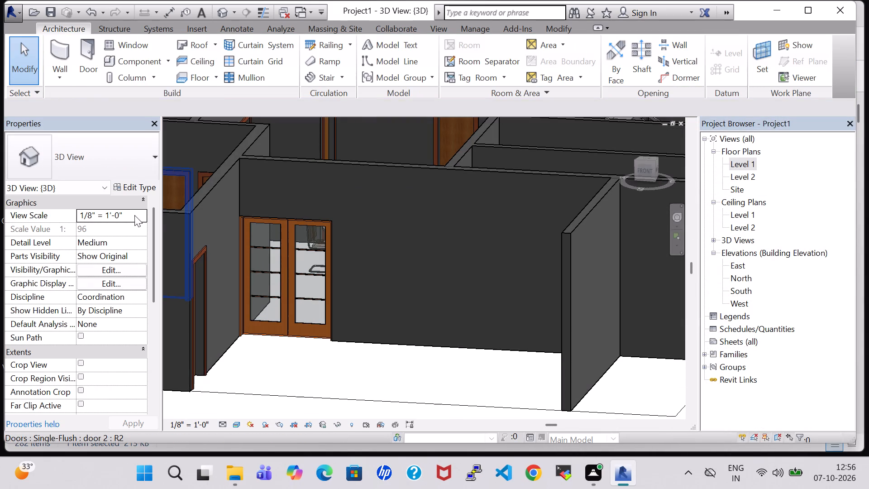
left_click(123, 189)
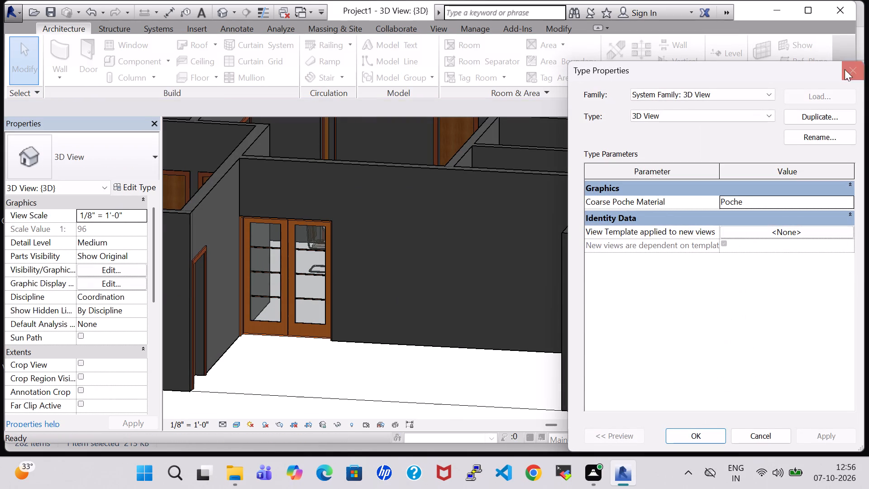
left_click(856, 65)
Set the top rail height of the staircase's Handrail - Rectangular type to 0' 6" and check the railing against the wall tops.
scroll(417, 368, "down", 3)
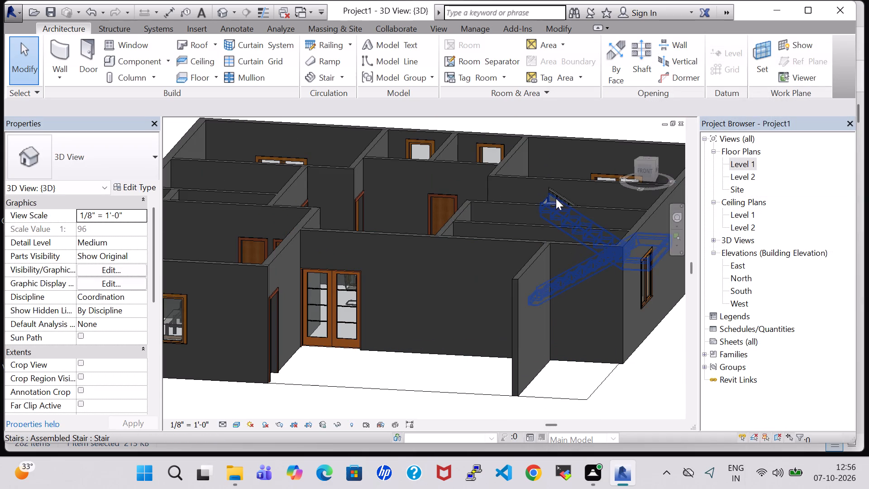
left_click(561, 197)
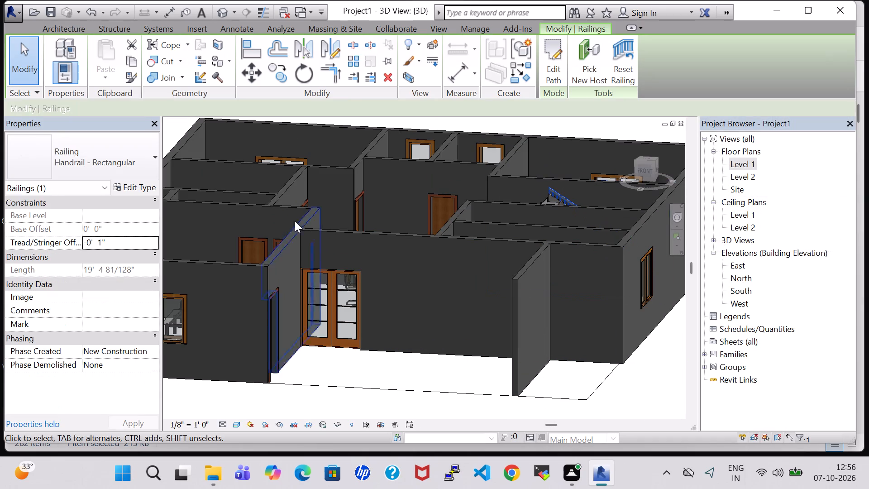
left_click(145, 183)
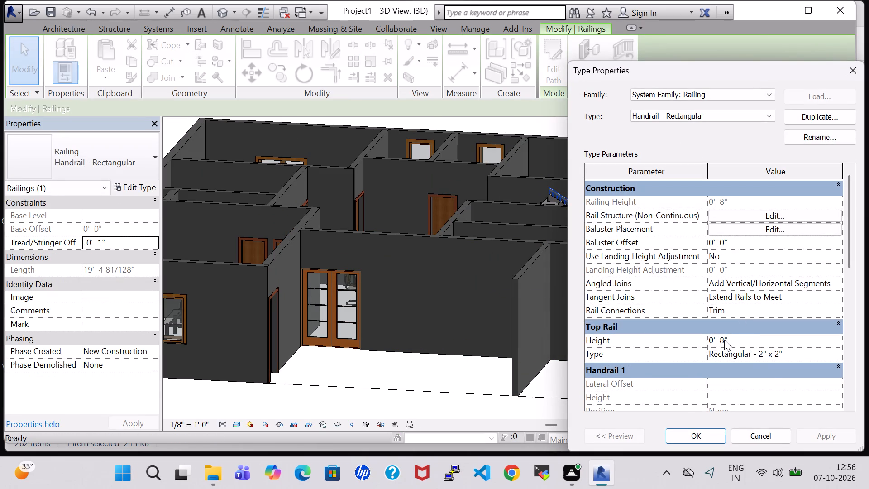
left_click(724, 340)
key("BackSpace")
key("6")
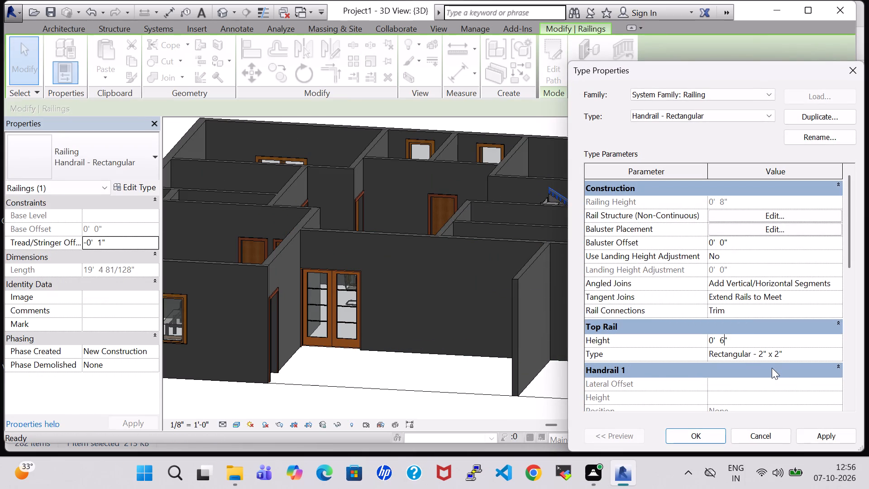
left_click(831, 437)
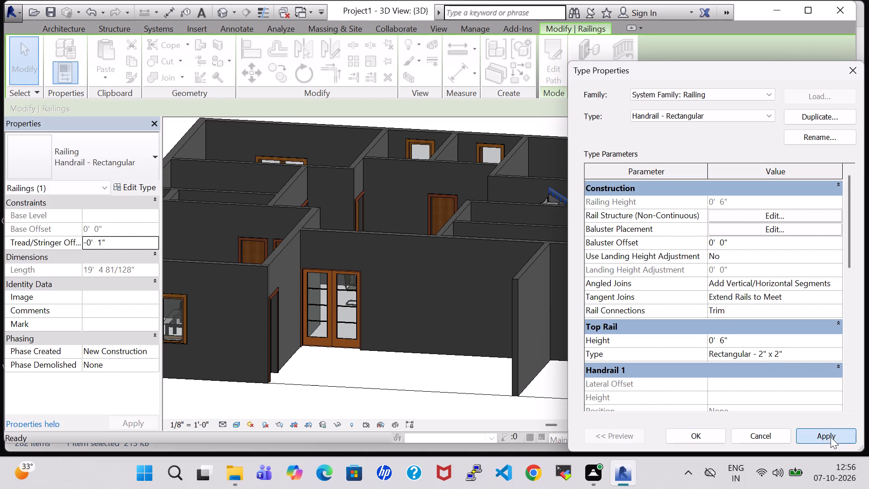
left_click(696, 441)
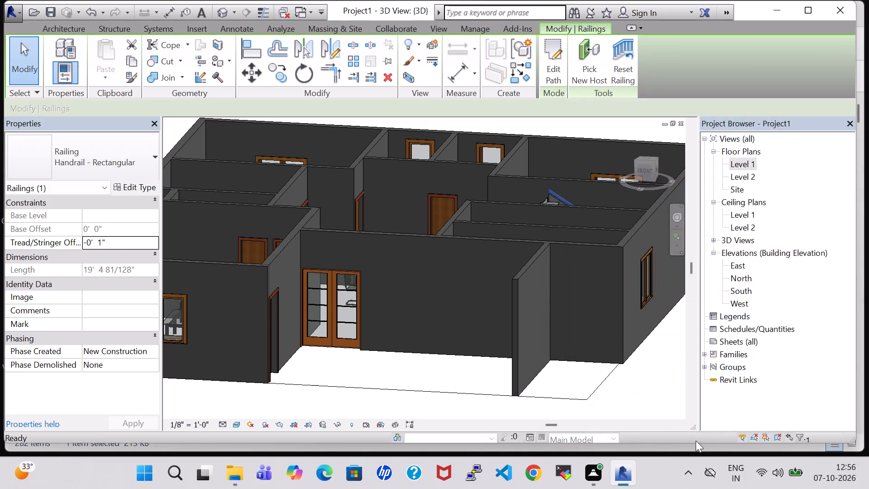
left_click(654, 403)
middle_click_drag(653, 399, 657, 368, "shift")
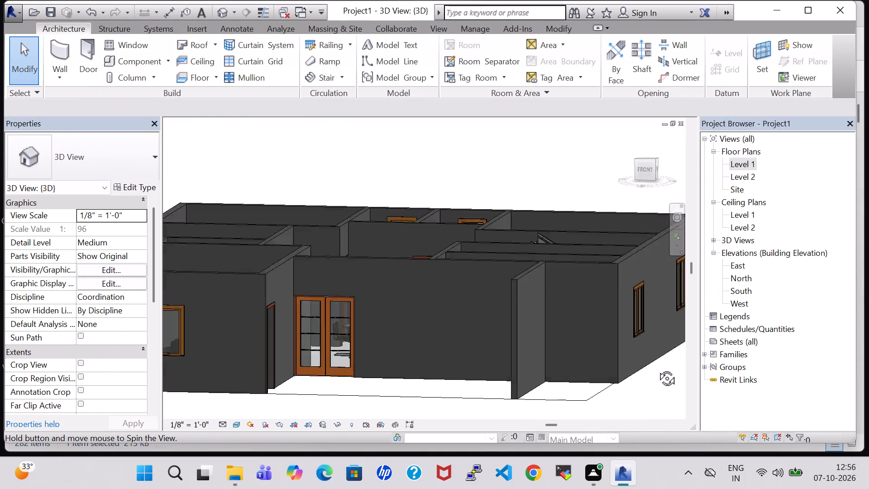
middle_click_drag(657, 368, 675, 379, "shift")
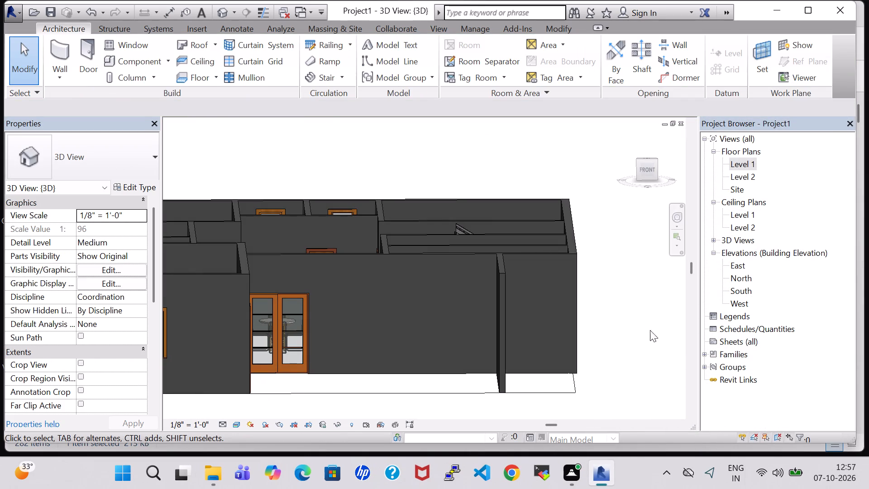
In the Level 1 plan, start loading a component family and look through the US Imperial library's category folders.
double_click(744, 163)
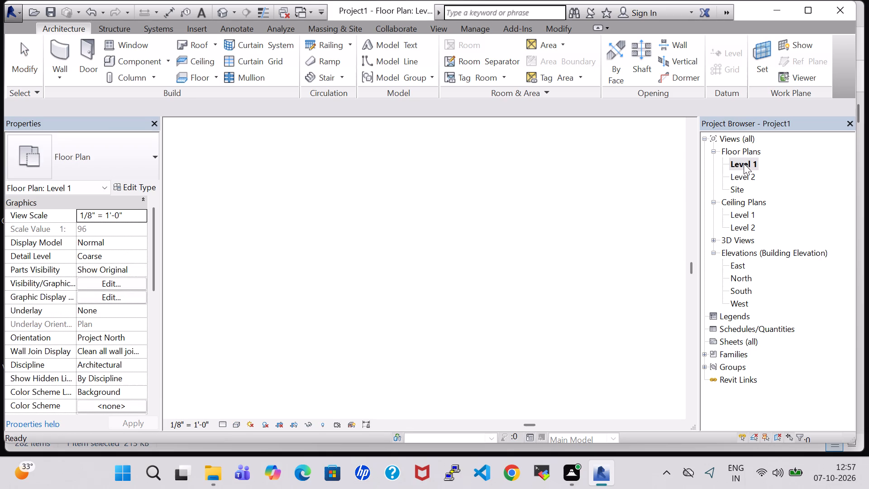
middle_click_drag(543, 197, 583, 332)
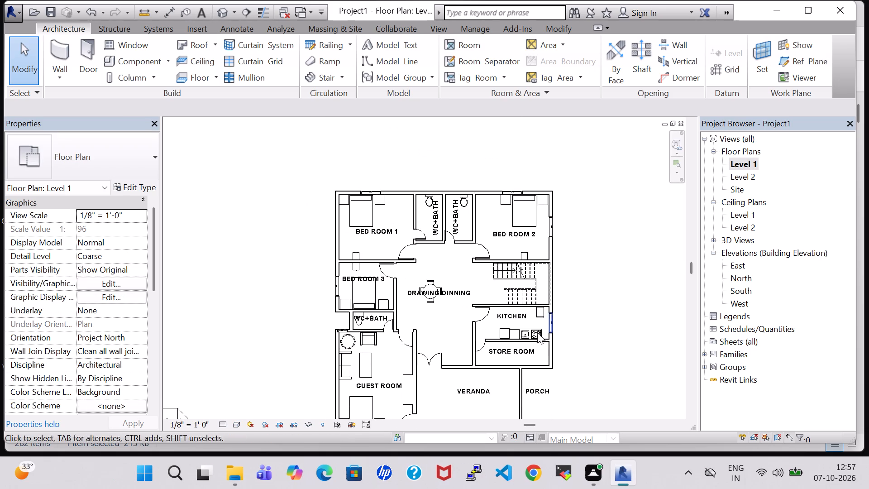
middle_click_drag(612, 318, 596, 298)
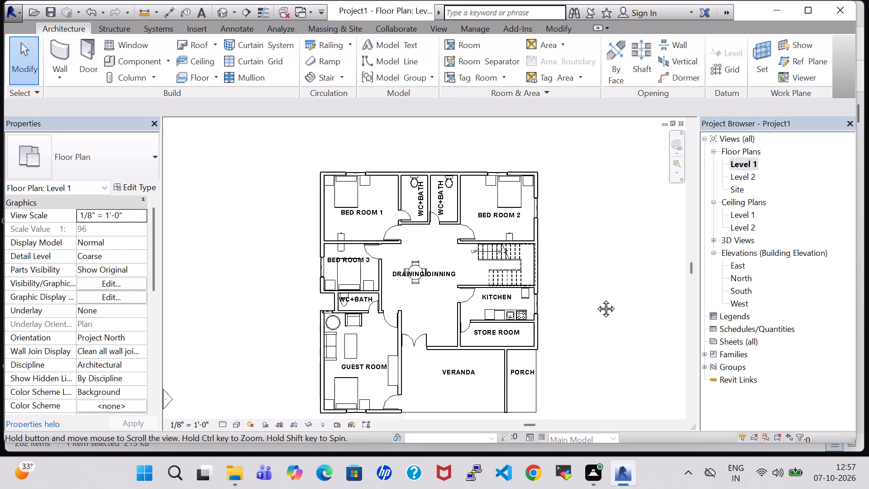
middle_click_drag(596, 298, 580, 290)
left_click(154, 62)
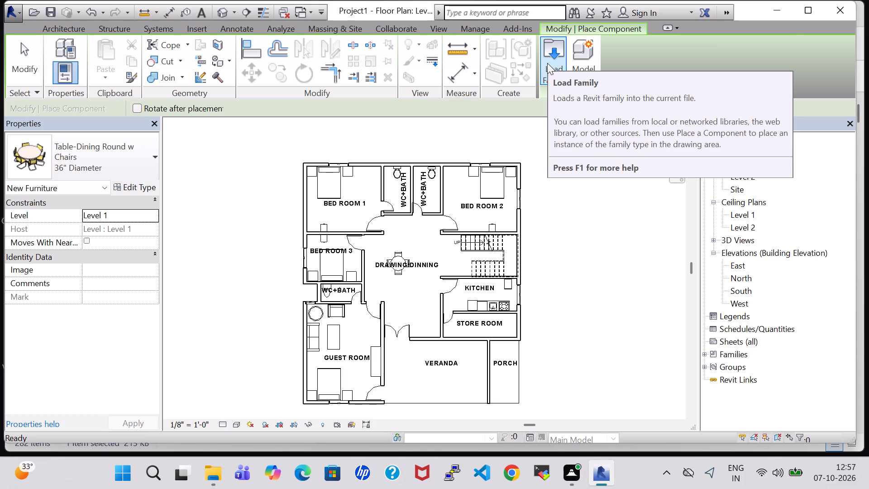
left_click(547, 63)
scroll(522, 198, "down", 2)
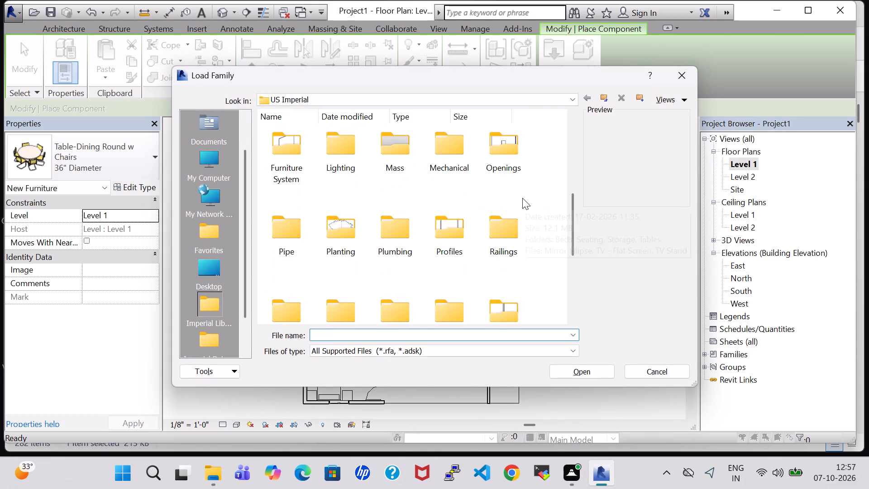
scroll(522, 198, "down", 4)
scroll(395, 264, "up", 1)
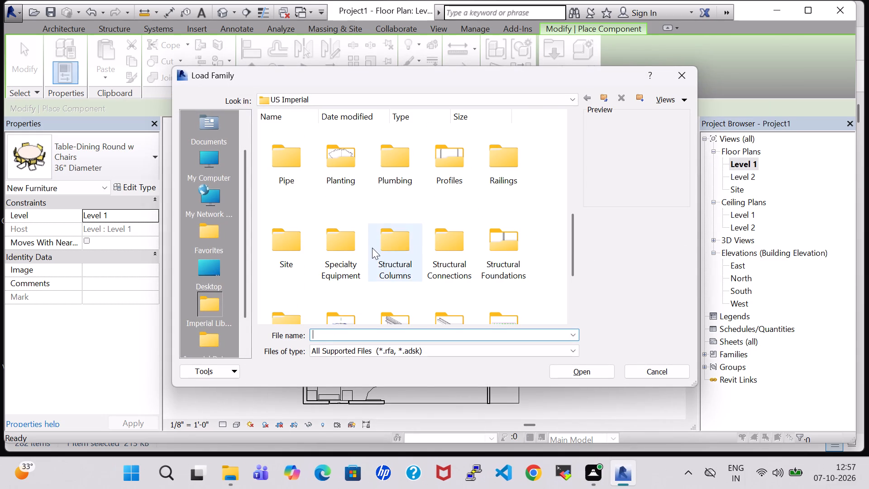
scroll(372, 248, "up", 2)
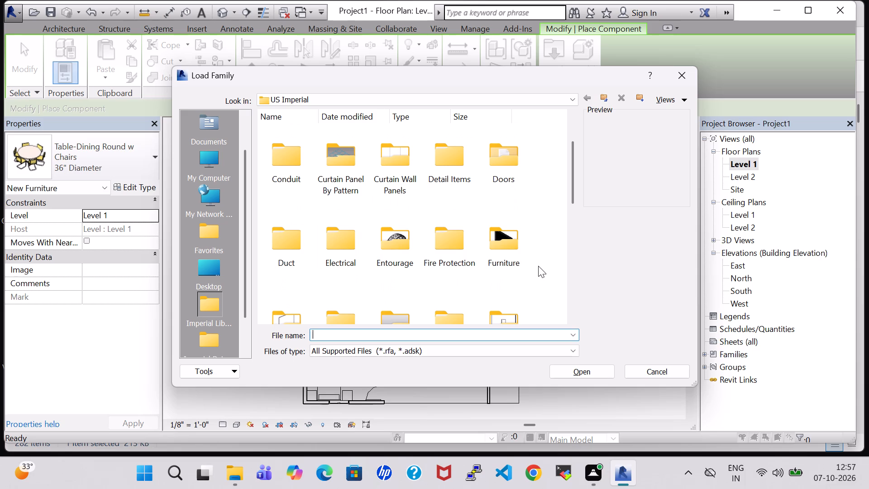
scroll(342, 242, "up", 2)
scroll(449, 190, "down", 3)
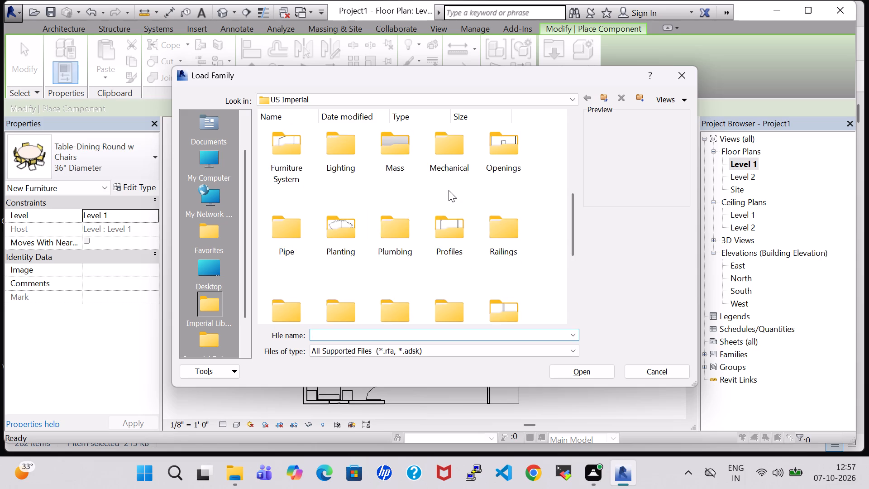
scroll(449, 190, "down", 2)
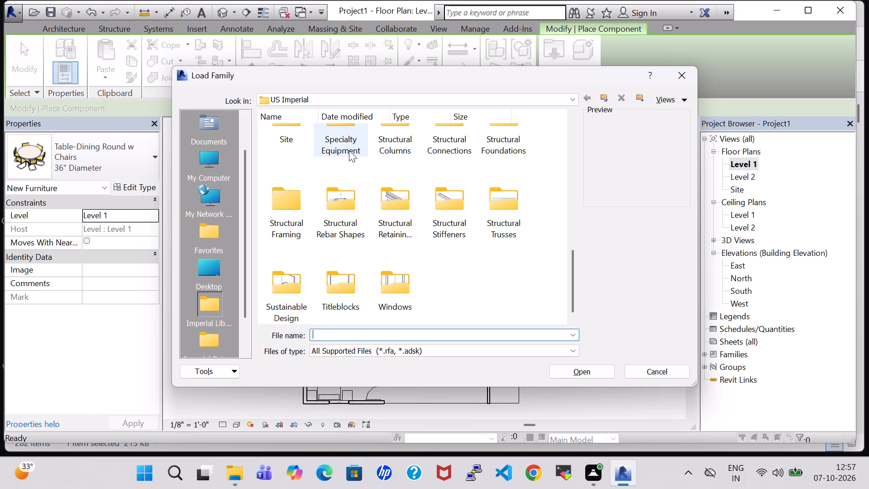
Look through the Ladders, Fire Protection, Domestic and Classroom-Library folders of Specialty Equipment for a suitable family.
double_click(349, 150)
left_click(422, 146)
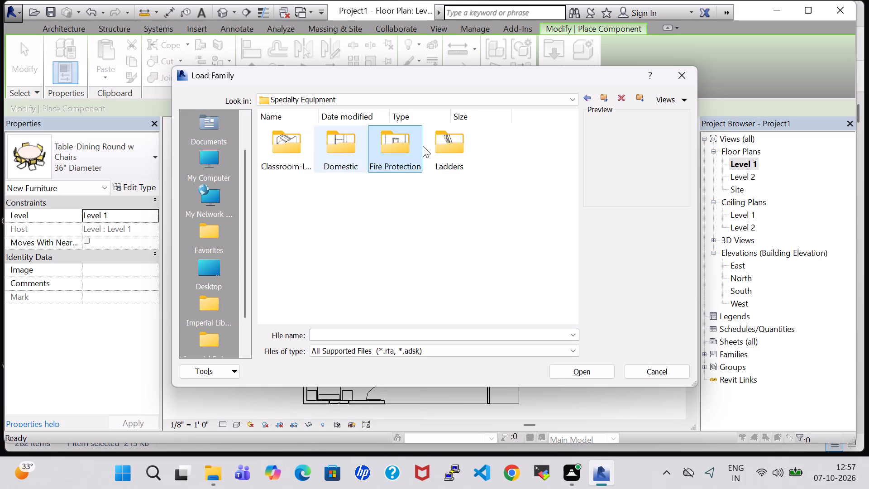
double_click(471, 155)
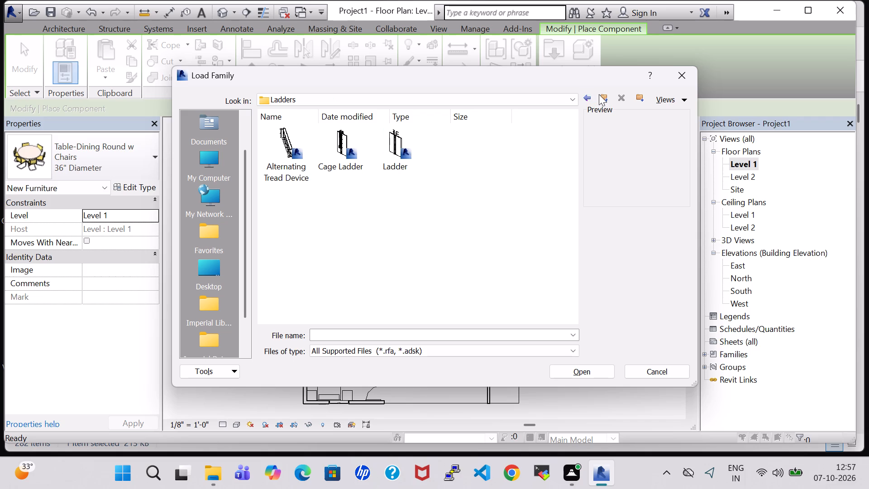
left_click(591, 96)
double_click(412, 144)
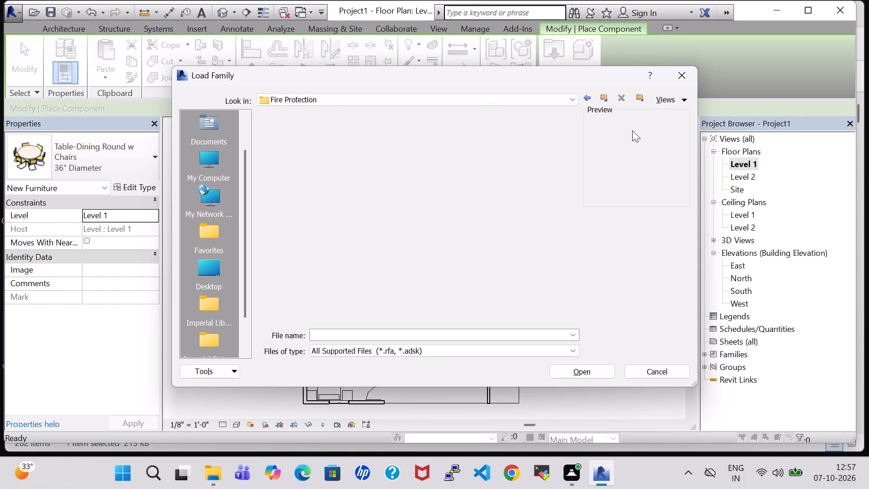
left_click(585, 100)
double_click(332, 135)
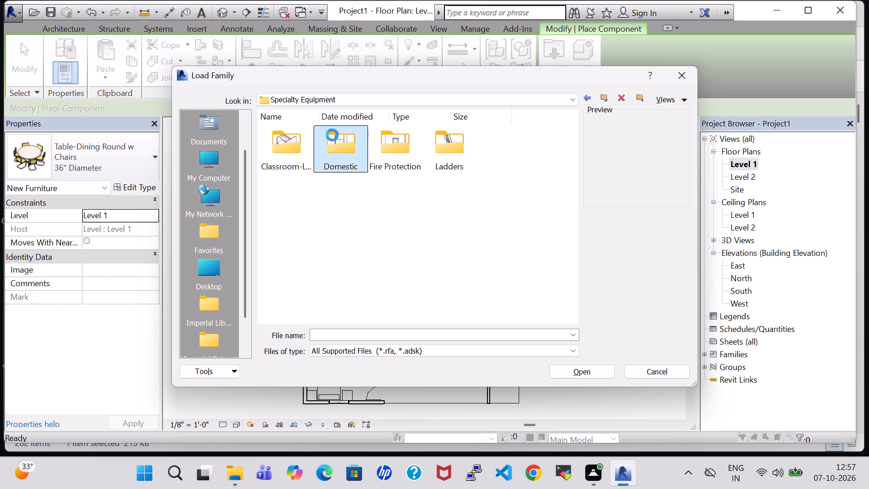
scroll(457, 290, "down", 1)
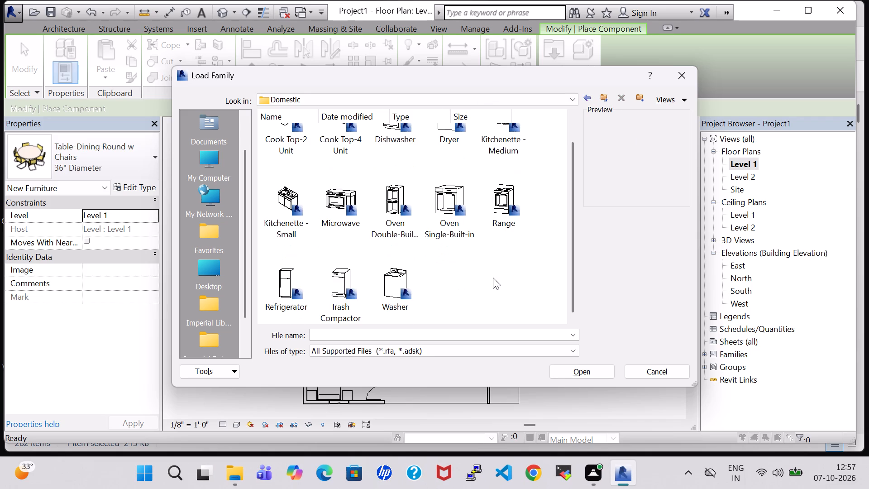
scroll(493, 278, "up", 1)
left_click(585, 100)
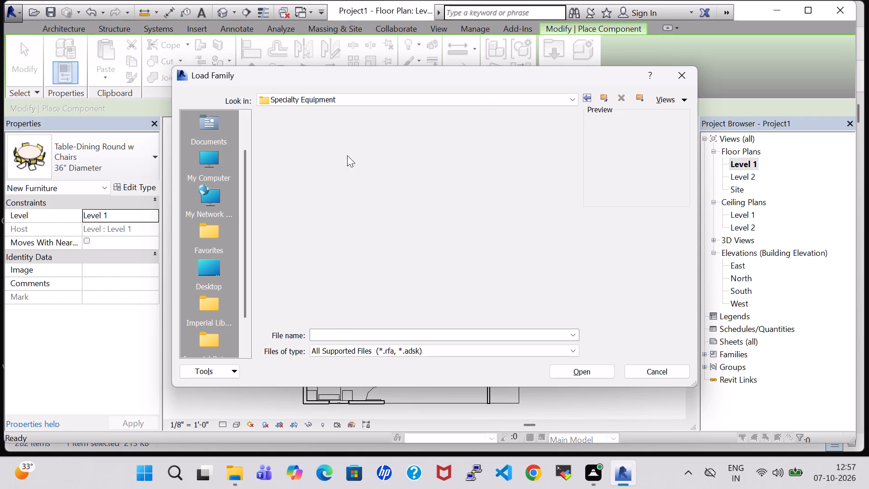
double_click(273, 162)
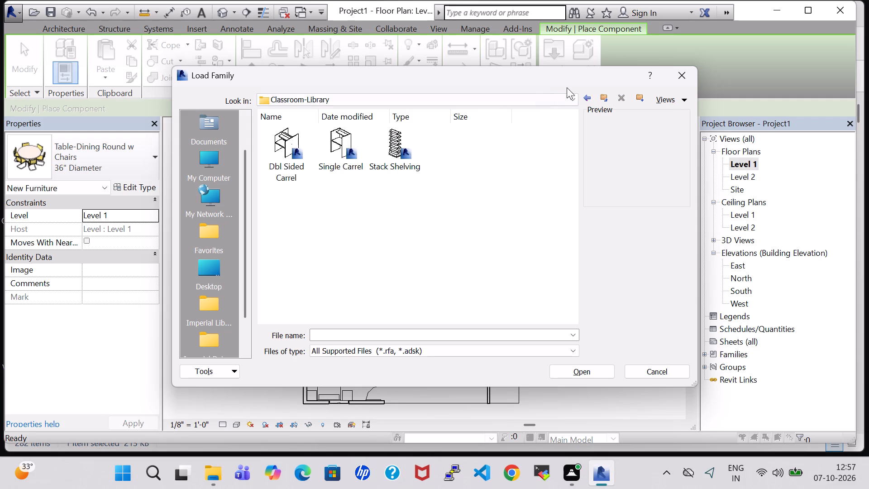
left_click(583, 100)
left_click(583, 100)
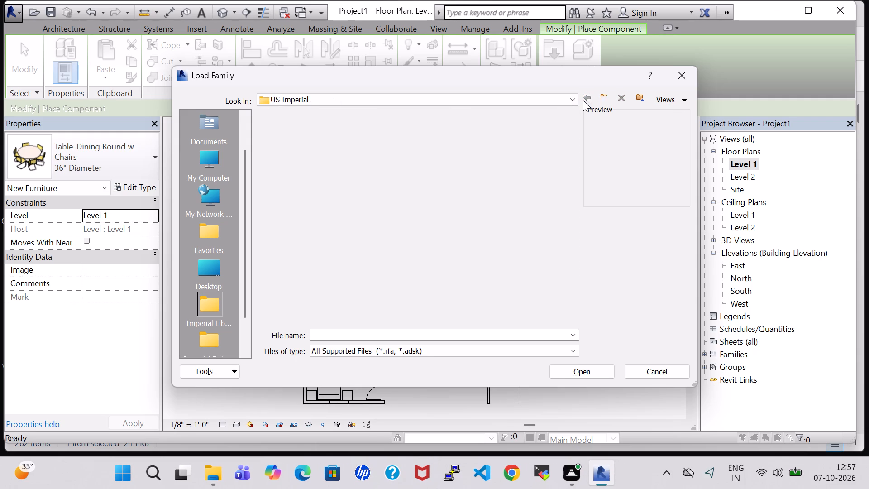
Look through the Windows folder of the US Imperial library, and recheck the Specialty Equipment folder.
scroll(408, 225, "down", 2)
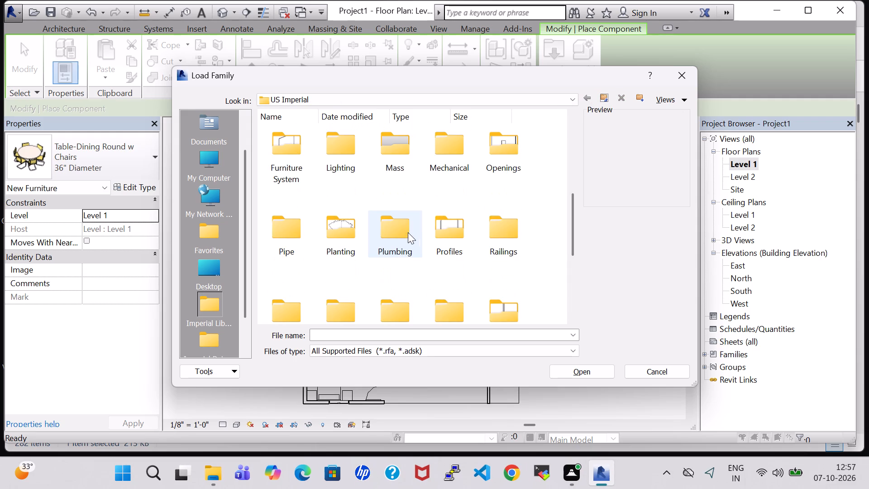
scroll(405, 234, "down", 2)
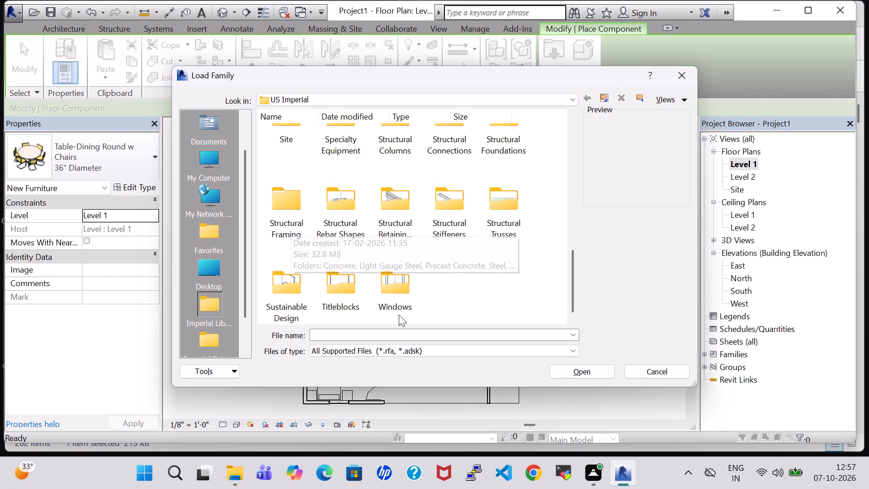
double_click(392, 287)
scroll(426, 242, "down", 3)
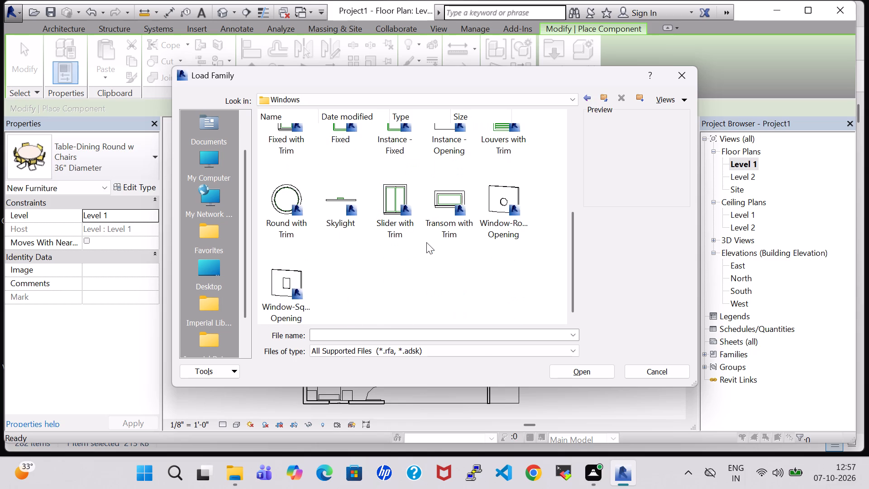
left_click(590, 98)
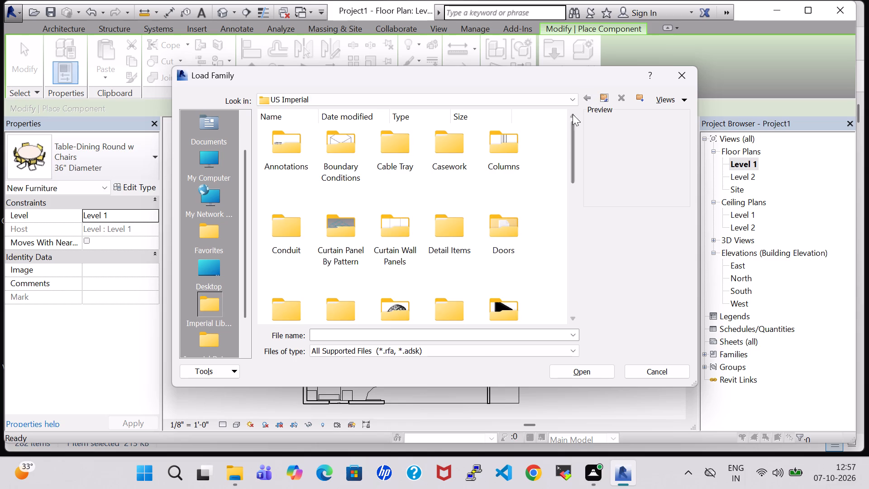
scroll(521, 249, "down", 1)
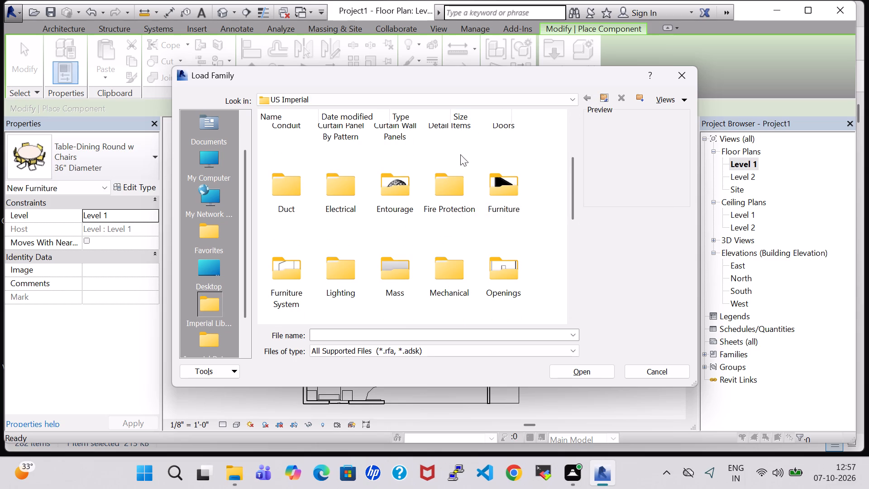
scroll(366, 269, "down", 1)
scroll(348, 217, "down", 2)
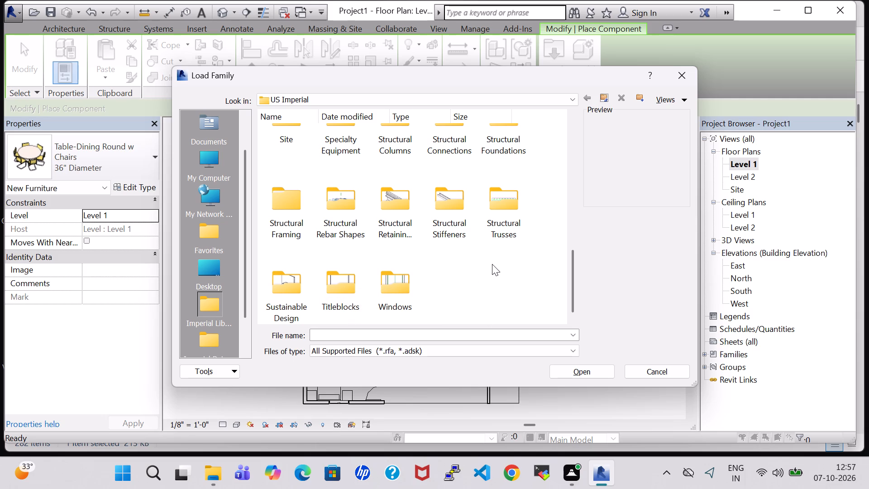
scroll(493, 264, "down", 1)
scroll(367, 185, "down", 2)
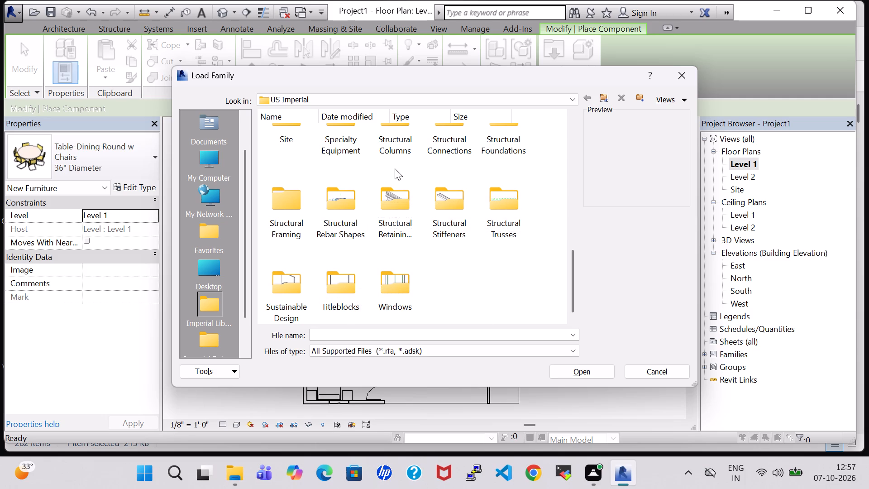
double_click(337, 129)
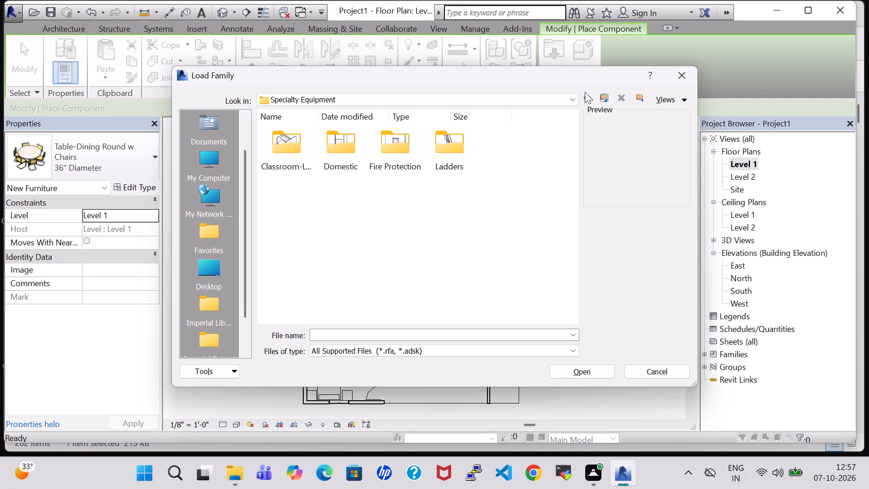
left_click(587, 98)
Look through the Curtain Wall Panels and Detail Items folders of the US Imperial library for a suitable family.
scroll(486, 190, "down", 1)
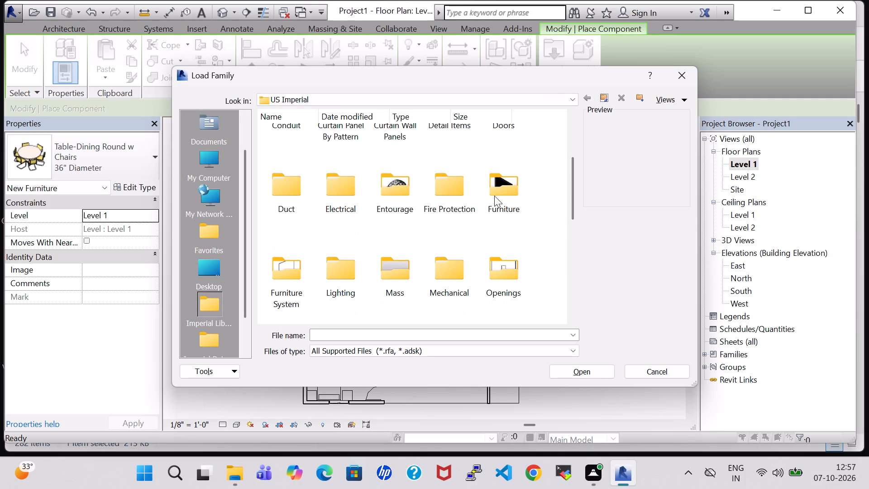
scroll(503, 199, "up", 1)
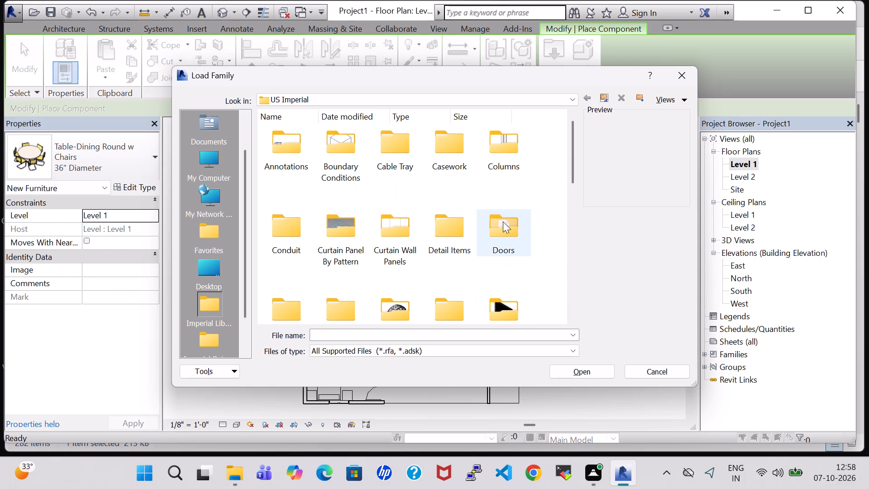
scroll(444, 222, "up", 1)
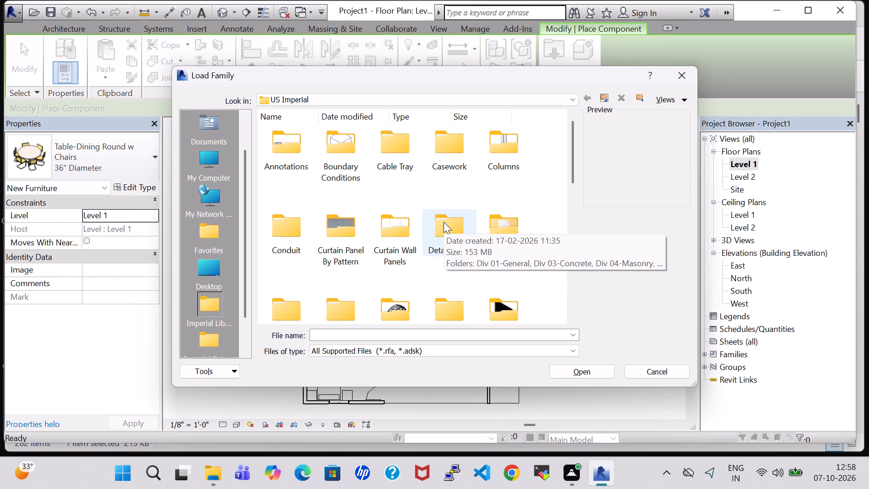
scroll(444, 222, "up", 1)
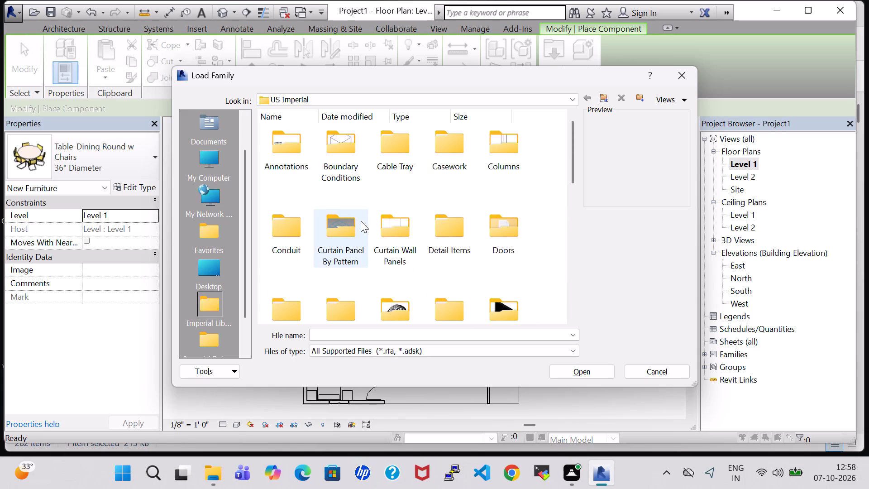
double_click(414, 247)
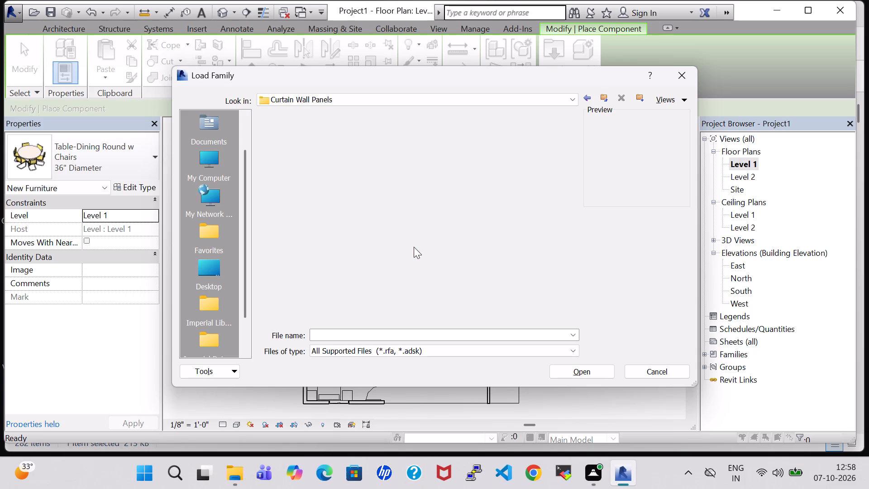
left_click(587, 102)
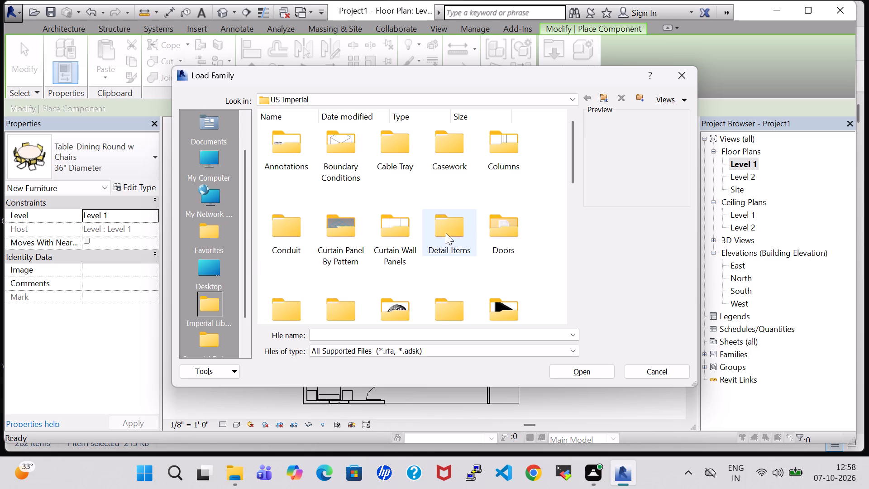
double_click(443, 235)
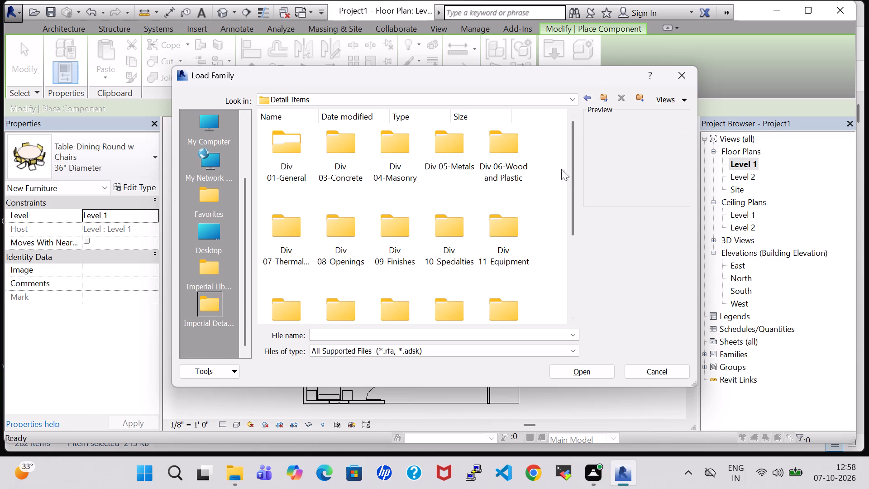
scroll(554, 172, "down", 3)
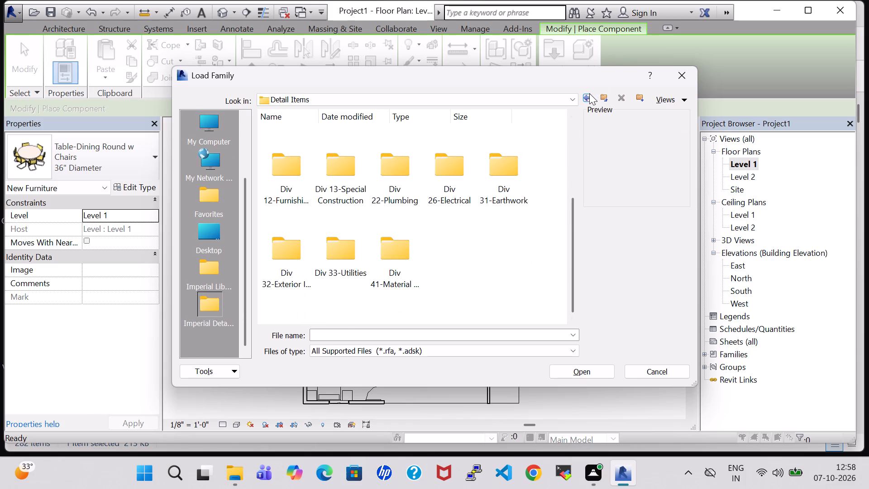
left_click(589, 93)
Load the RPC Beetle family from the Entourage folder of the US Imperial library.
scroll(531, 188, "down", 1)
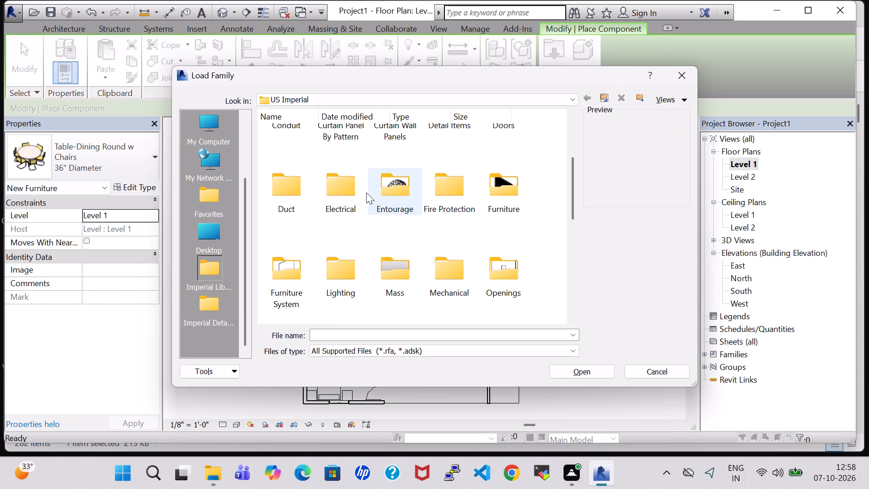
double_click(380, 191)
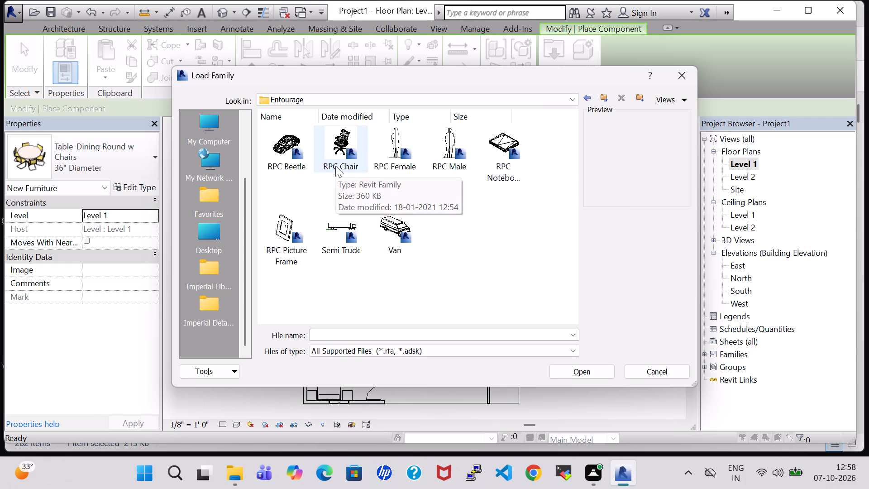
left_click(286, 145)
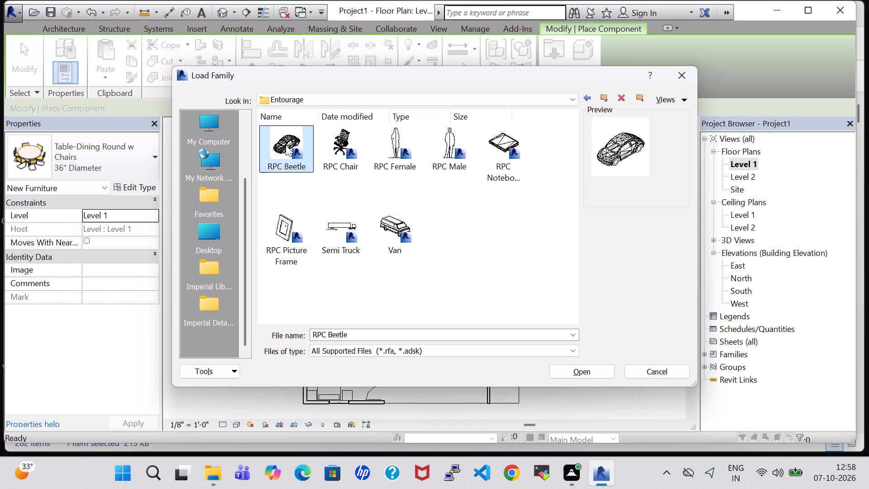
left_click(616, 373)
left_click(600, 371)
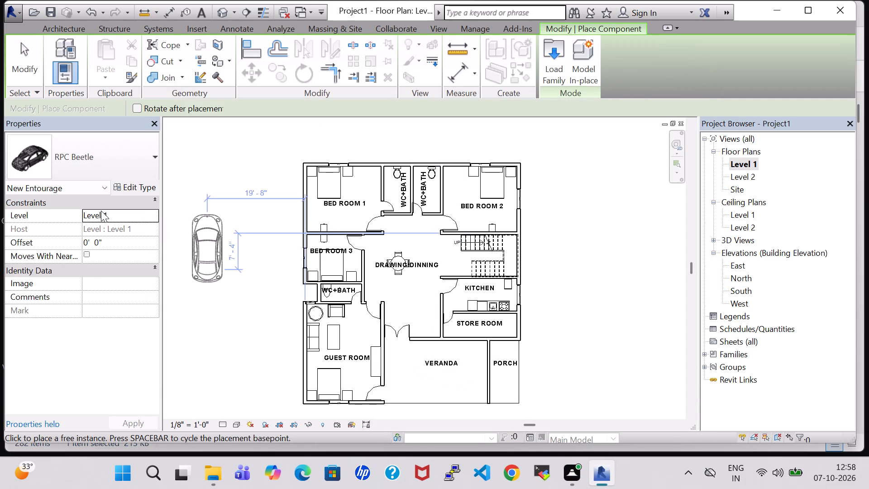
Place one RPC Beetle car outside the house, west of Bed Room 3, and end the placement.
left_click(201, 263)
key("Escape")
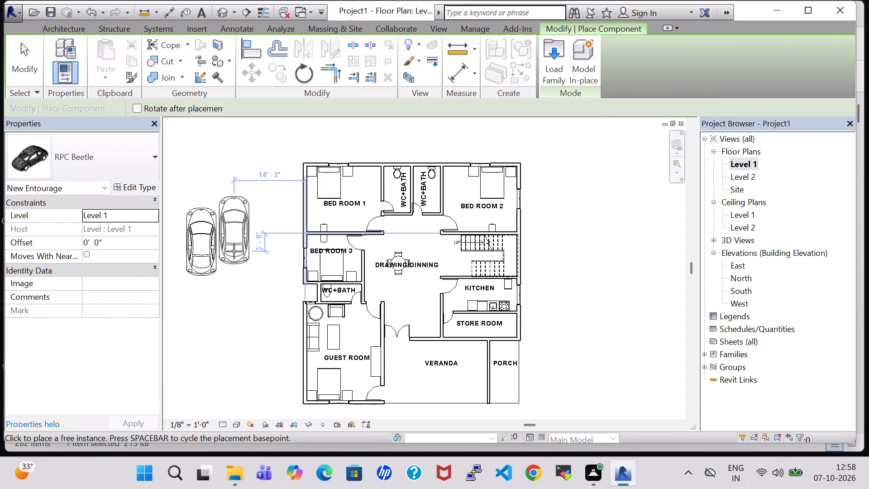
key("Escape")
Lower the glass transparency in the RPC Beetle type's render appearance properties and apply the change.
left_click(215, 247)
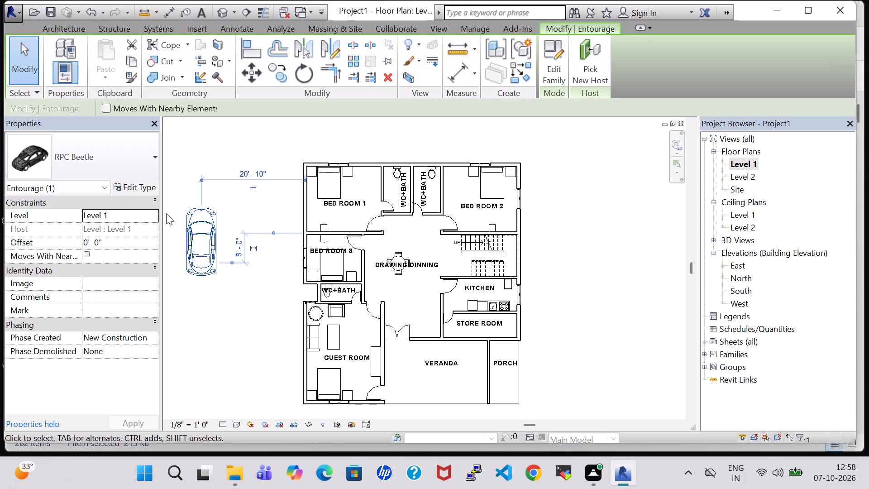
left_click(133, 190)
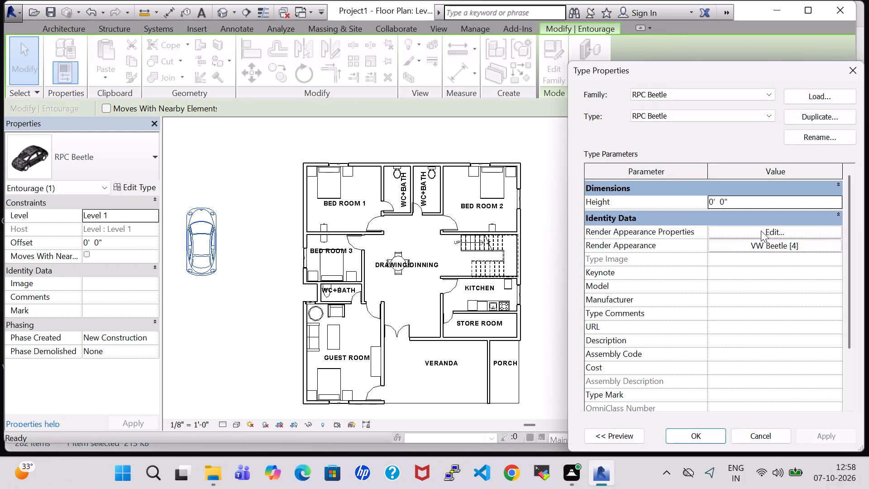
scroll(733, 324, "down", 2)
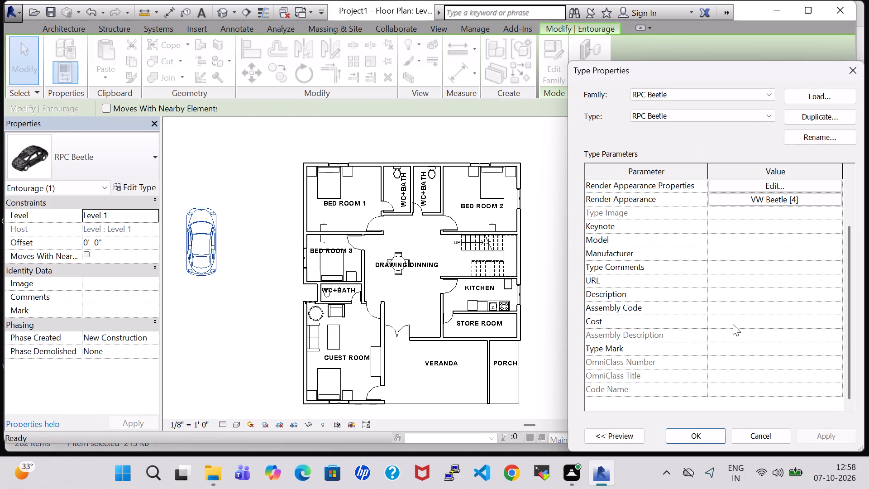
scroll(733, 324, "down", 4)
scroll(733, 324, "up", 4)
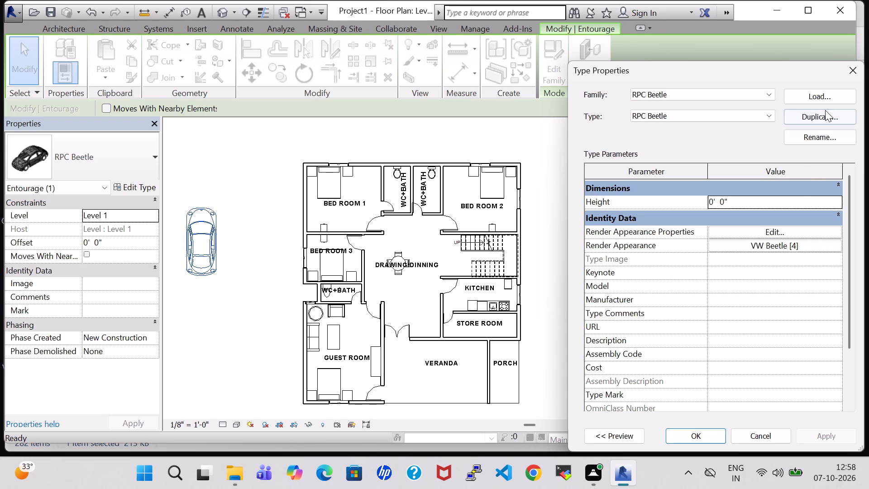
scroll(825, 110, "up", 2)
left_click(766, 227)
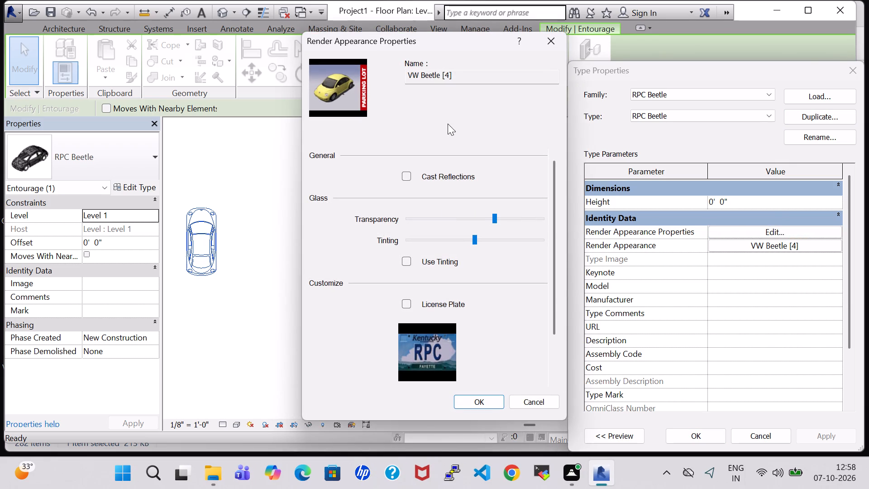
left_click_drag(494, 217, 425, 229)
left_click(473, 402)
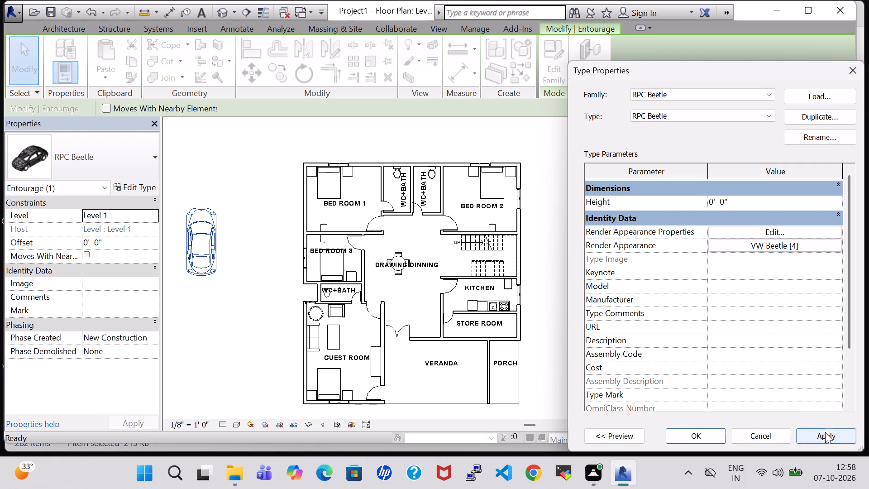
left_click(825, 432)
left_click(695, 443)
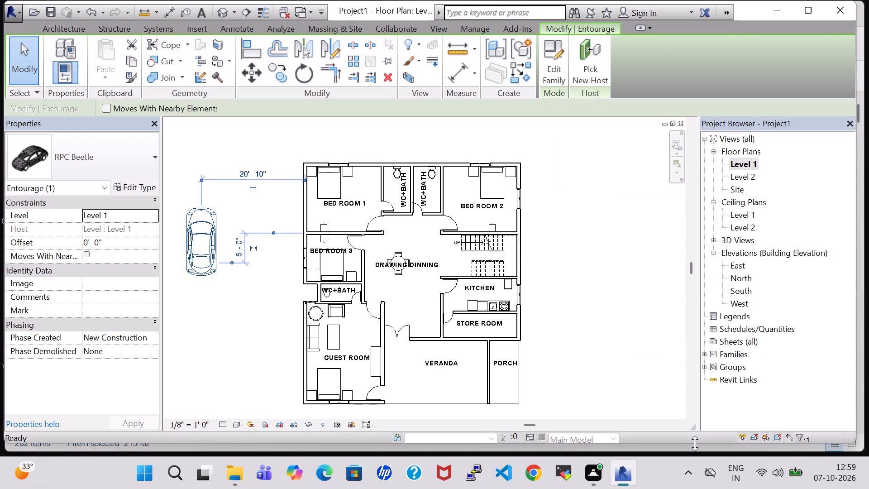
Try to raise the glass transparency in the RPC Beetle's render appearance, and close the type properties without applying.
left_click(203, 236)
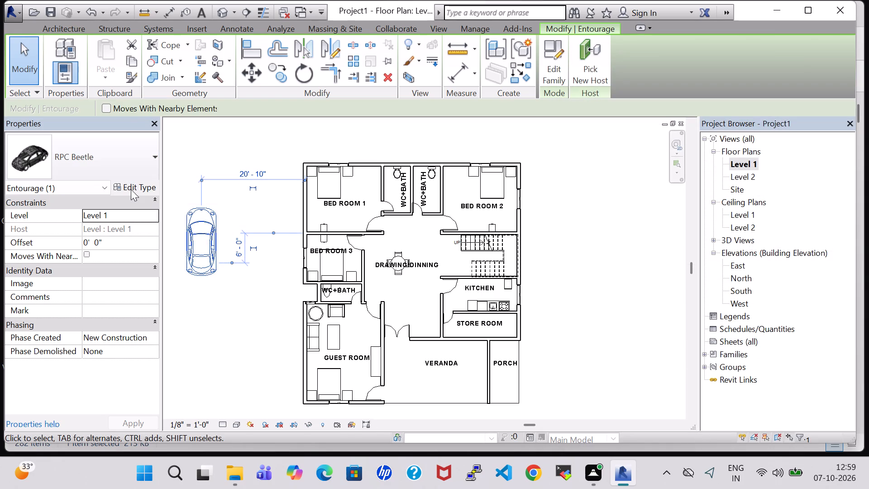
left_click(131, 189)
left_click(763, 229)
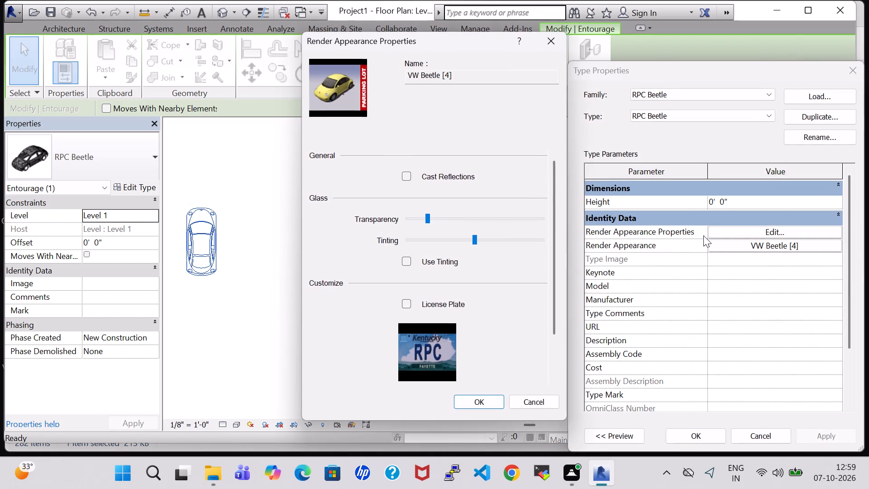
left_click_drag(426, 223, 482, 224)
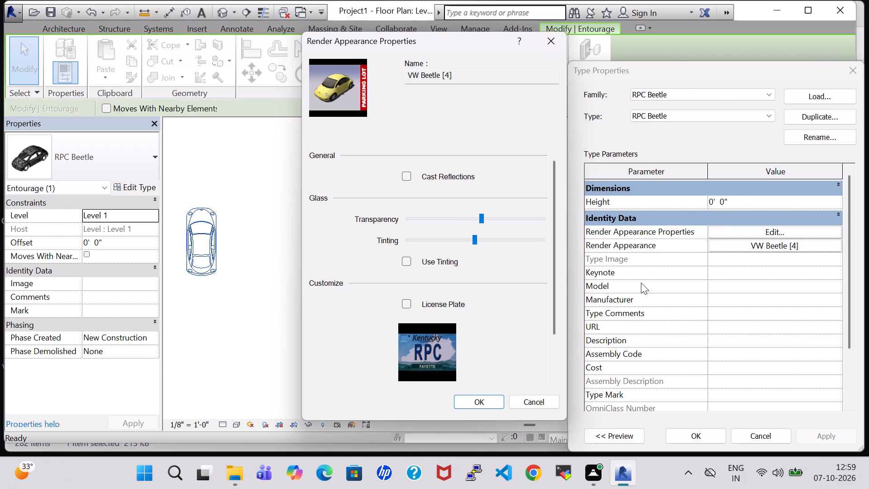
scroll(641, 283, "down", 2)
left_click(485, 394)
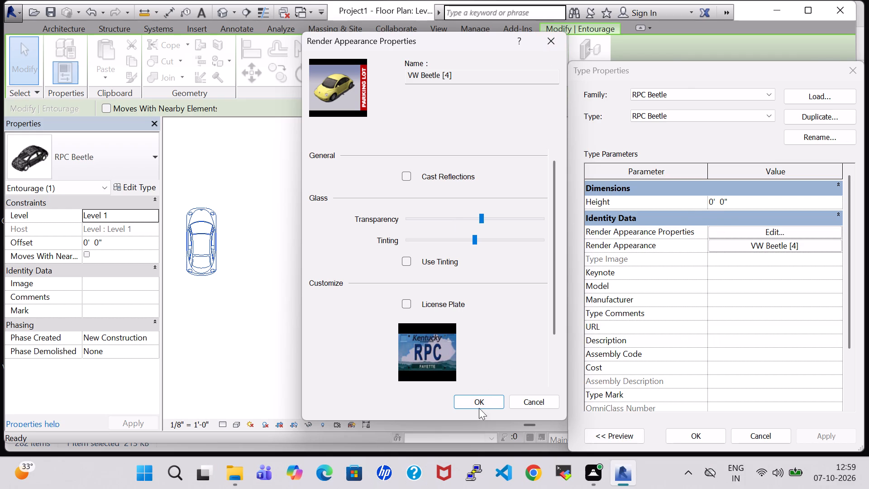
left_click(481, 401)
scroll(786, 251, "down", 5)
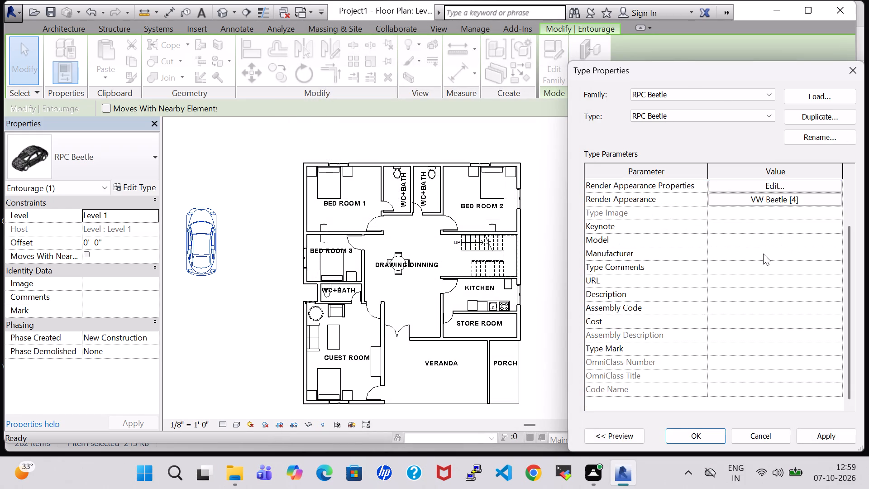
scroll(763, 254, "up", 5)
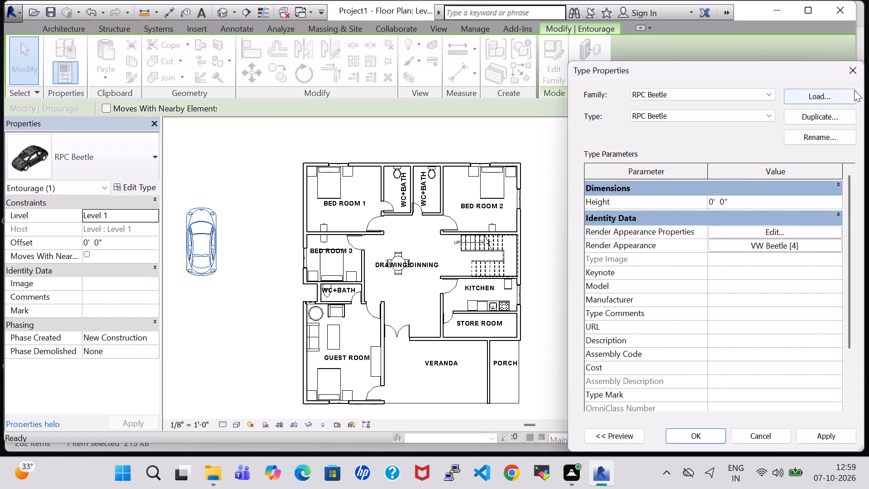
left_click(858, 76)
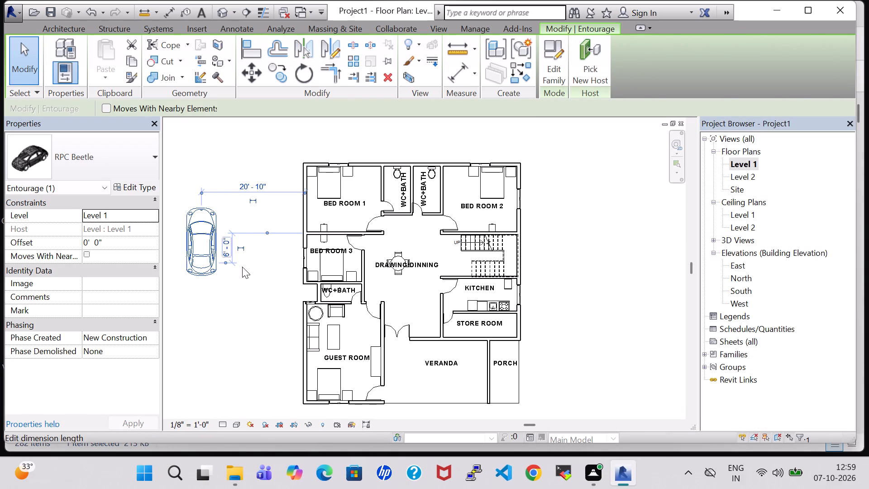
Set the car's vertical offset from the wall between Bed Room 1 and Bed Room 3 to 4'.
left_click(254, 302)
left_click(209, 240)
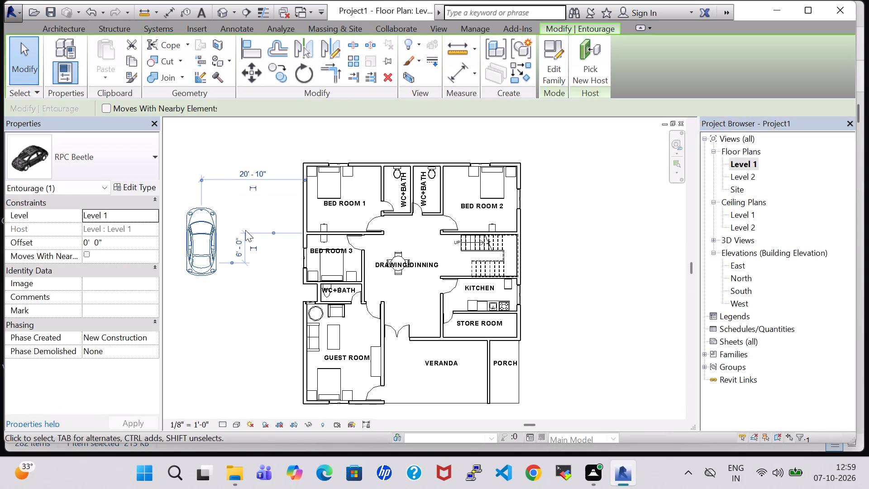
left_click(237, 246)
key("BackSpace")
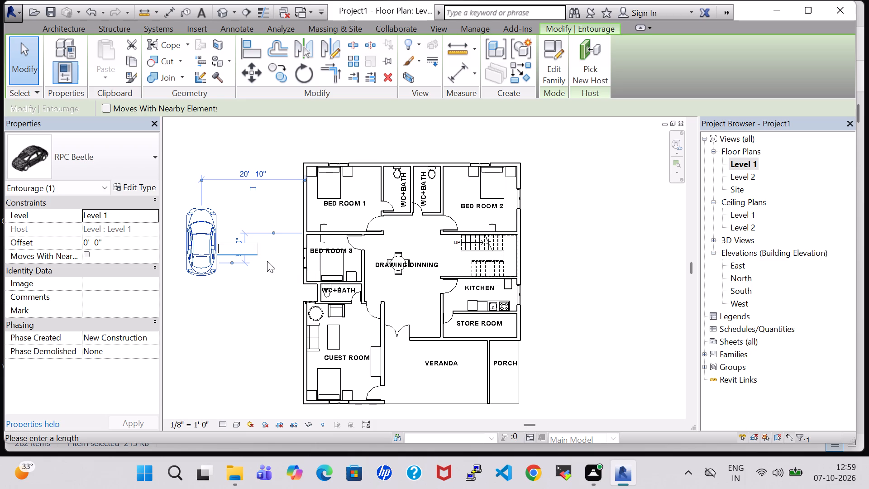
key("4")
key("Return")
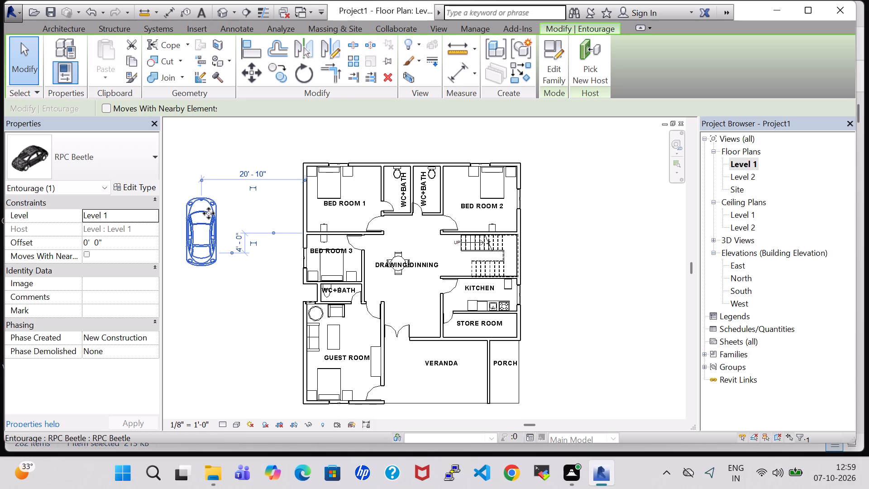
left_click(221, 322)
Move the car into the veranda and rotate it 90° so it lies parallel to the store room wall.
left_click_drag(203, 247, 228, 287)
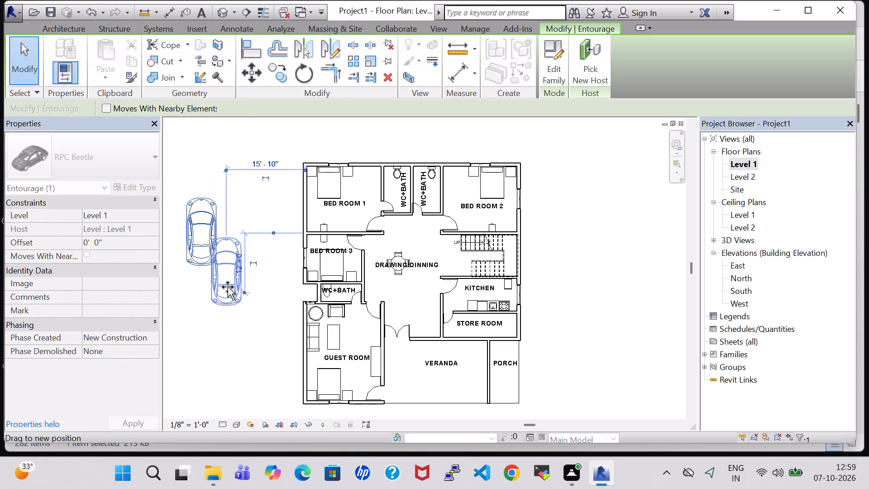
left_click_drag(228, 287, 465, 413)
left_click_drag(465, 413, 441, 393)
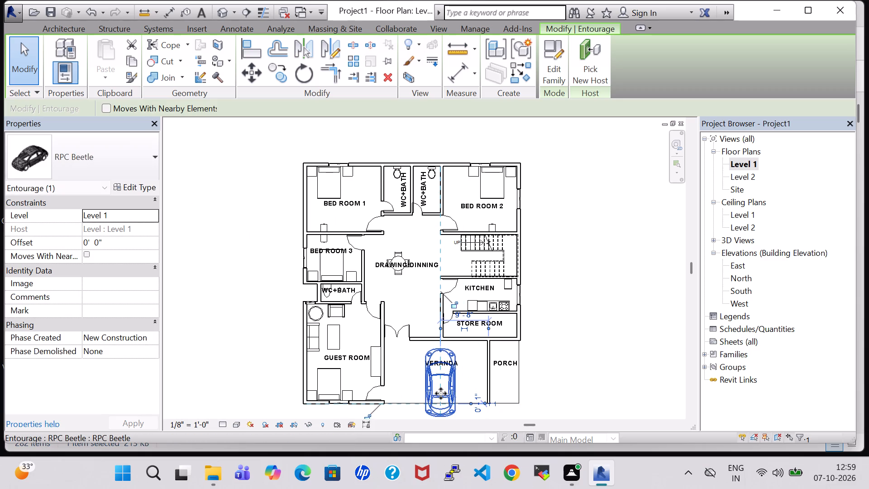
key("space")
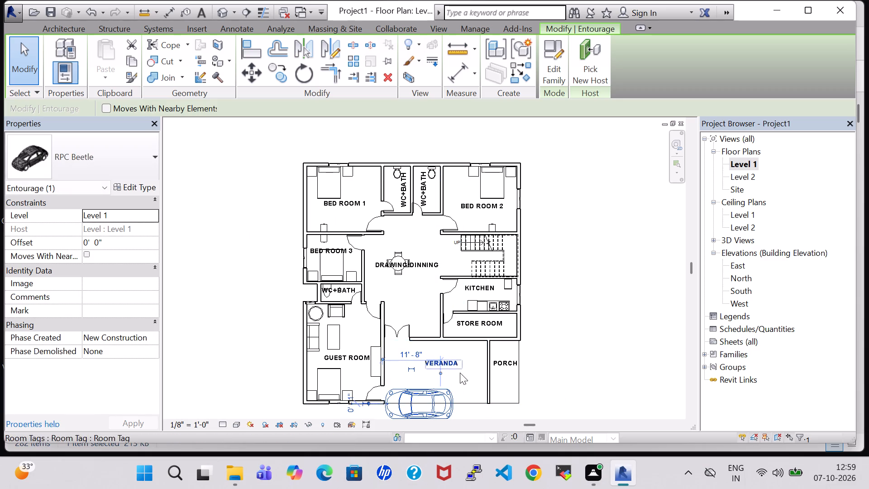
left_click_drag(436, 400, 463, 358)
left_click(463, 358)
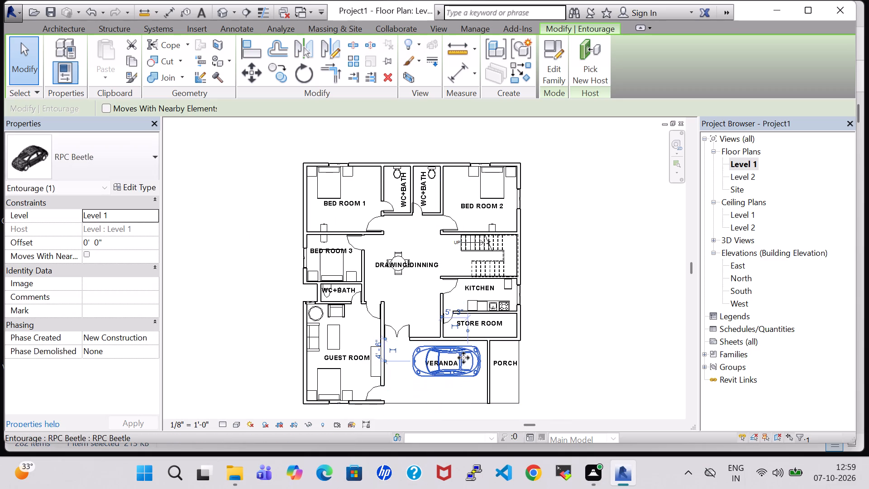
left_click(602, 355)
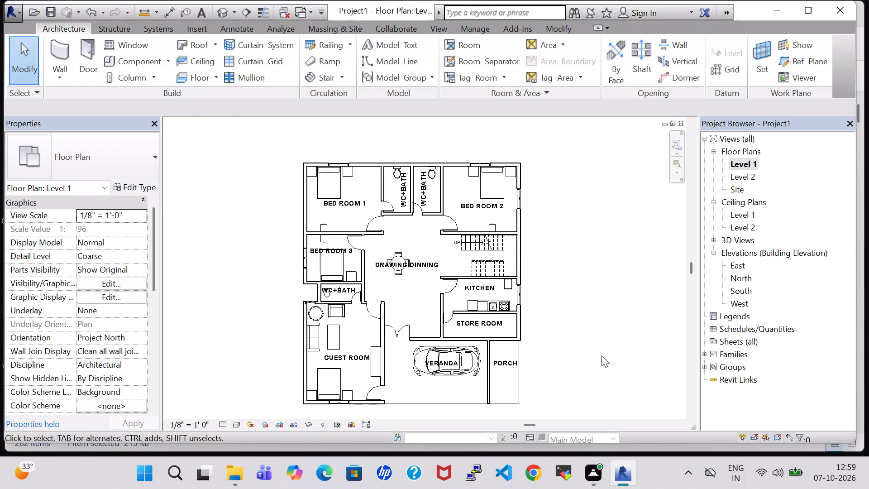
Examine the car in the veranda in the 3D view from the front, the side and above.
scroll(602, 355, "down", 1)
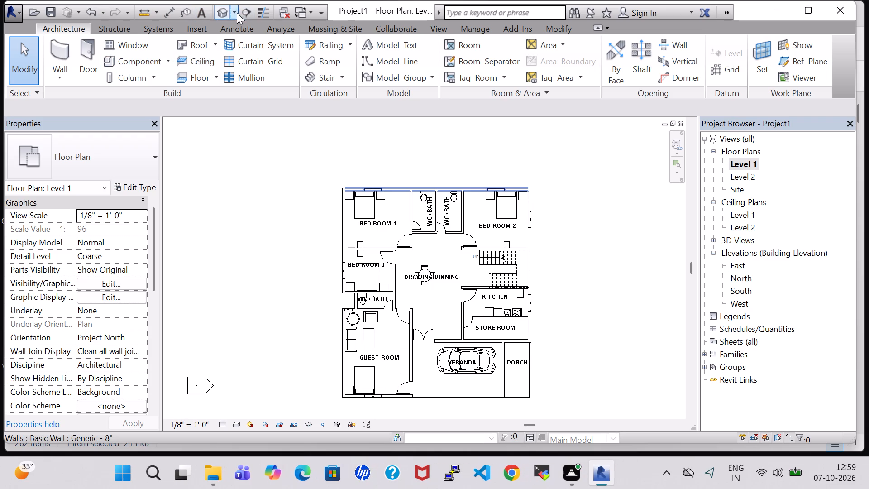
left_click(218, 14)
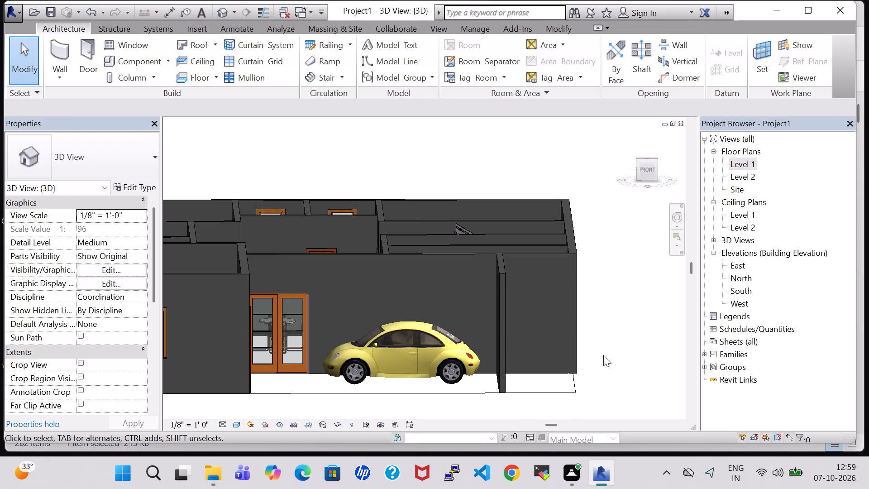
middle_click_drag(609, 330, 648, 365, "shift")
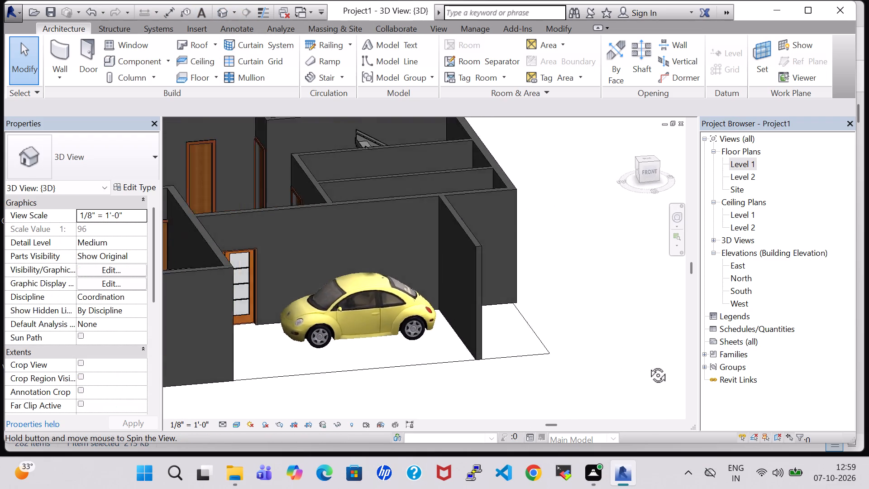
middle_click_drag(648, 365, 652, 364, "shift")
middle_click_drag(431, 367, 466, 389, "shift")
middle_click_drag(349, 353, 372, 372, "shift")
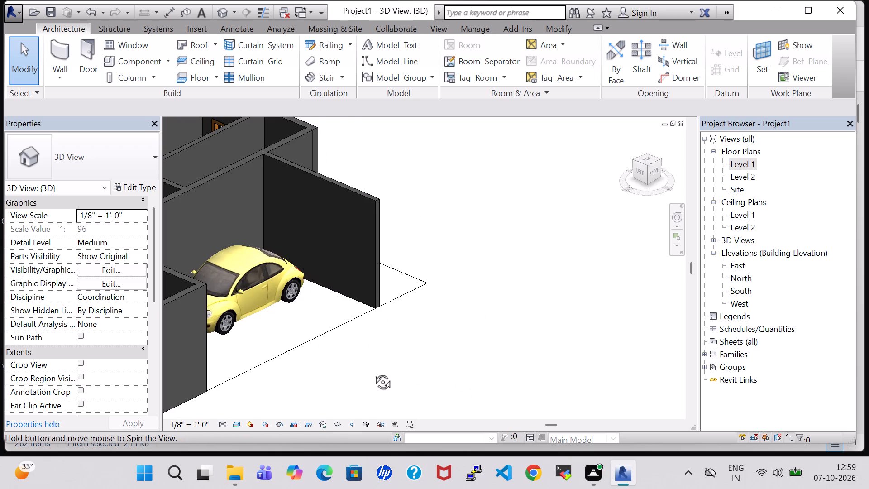
middle_click_drag(372, 372, 420, 393, "shift")
middle_click_drag(298, 295, 497, 314)
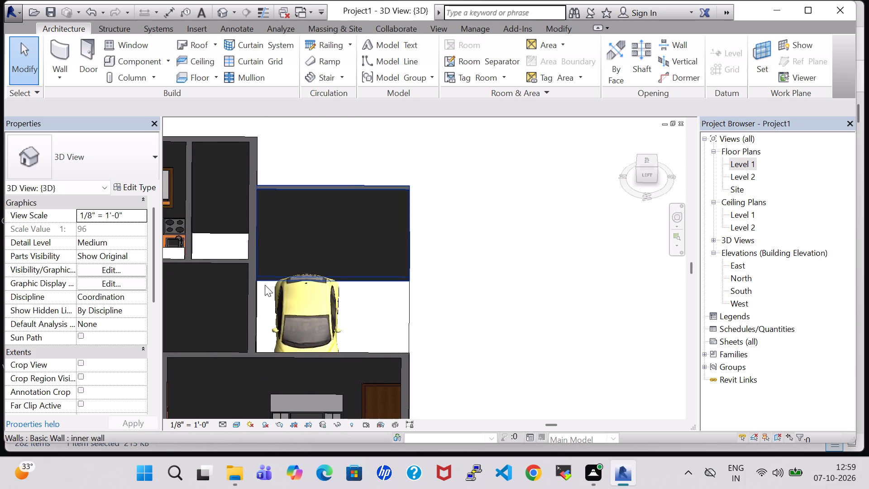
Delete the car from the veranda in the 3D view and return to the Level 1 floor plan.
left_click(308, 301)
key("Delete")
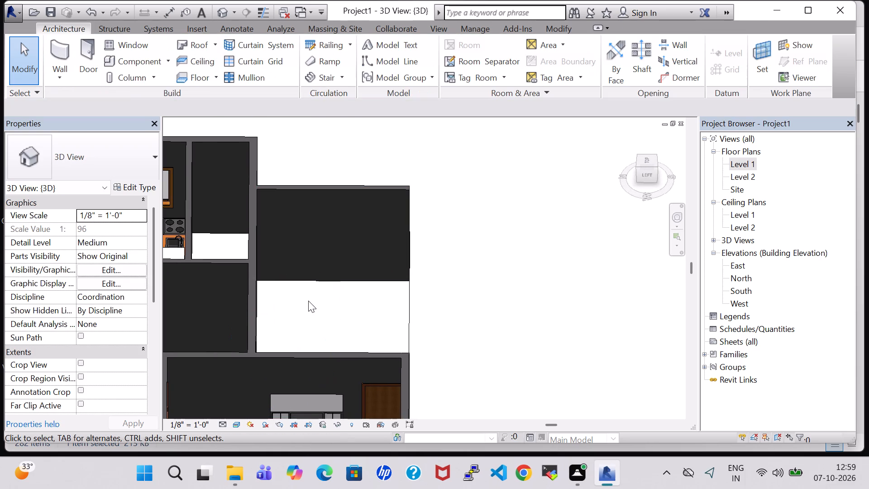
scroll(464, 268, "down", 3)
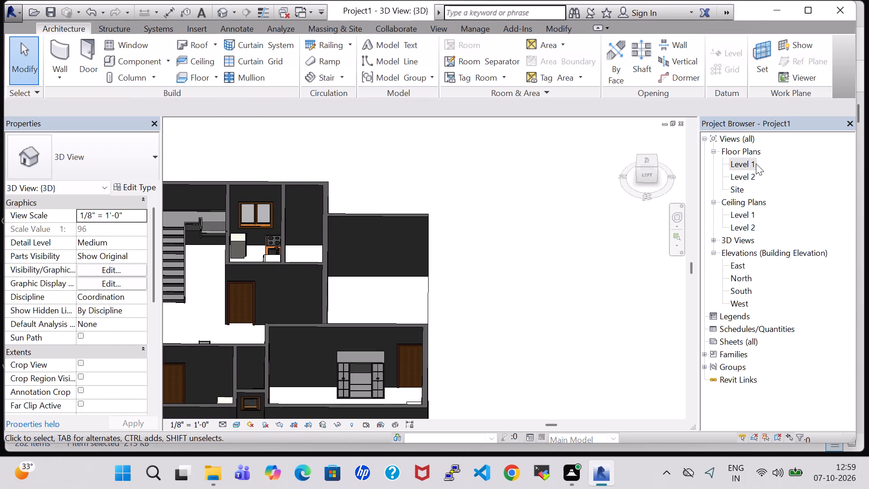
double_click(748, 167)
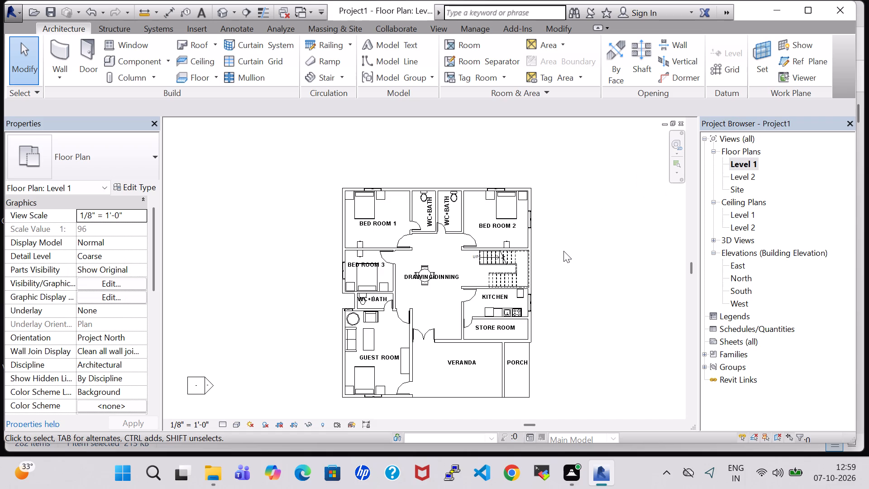
Load the Storage Pedestal family from the Furniture System folder of the US Imperial library.
middle_click_drag(611, 273, 607, 268)
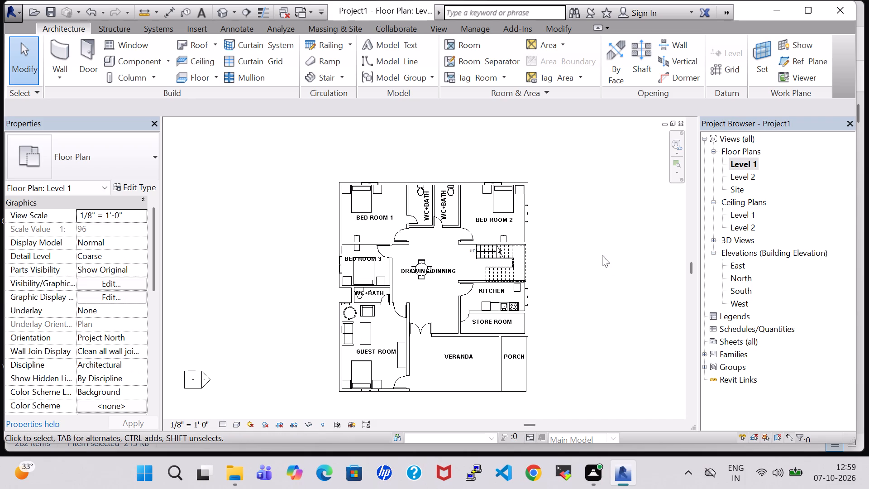
scroll(597, 259, "up", 1)
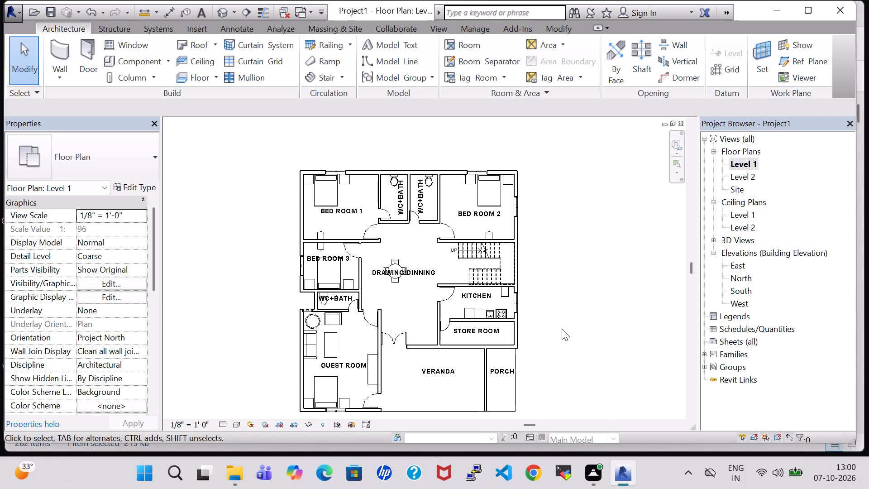
scroll(562, 329, "up", 1)
left_click(124, 59)
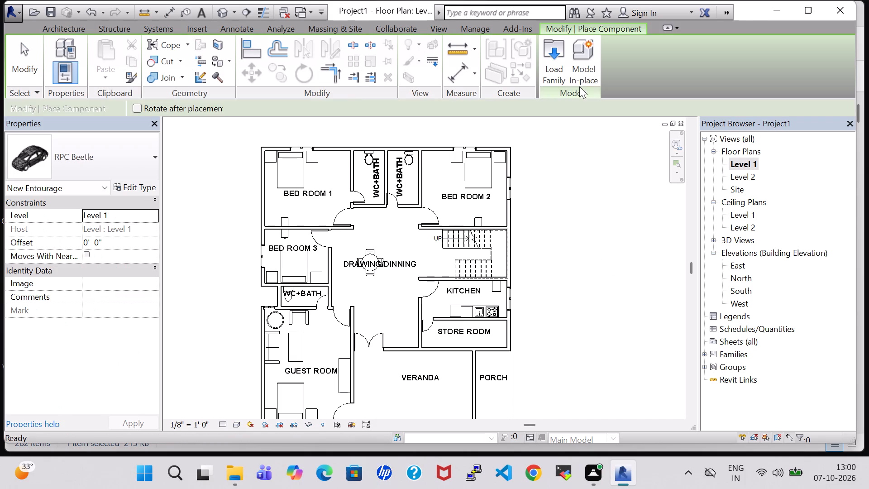
left_click(560, 68)
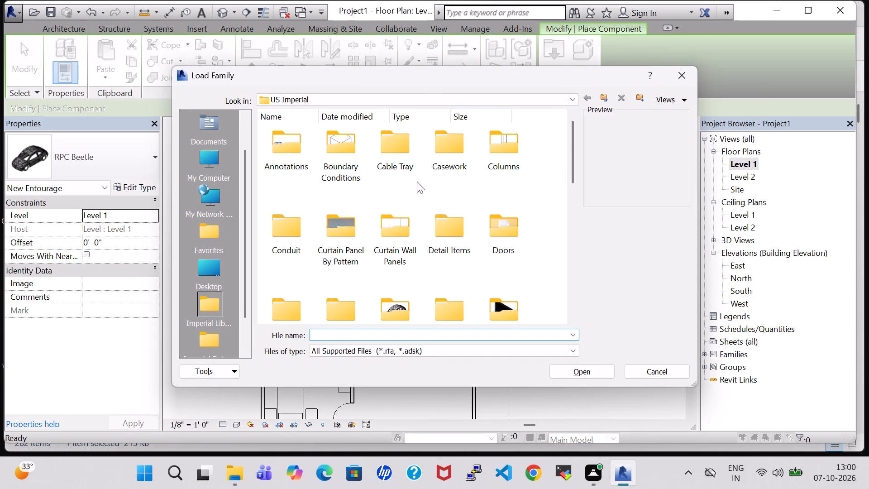
double_click(454, 223)
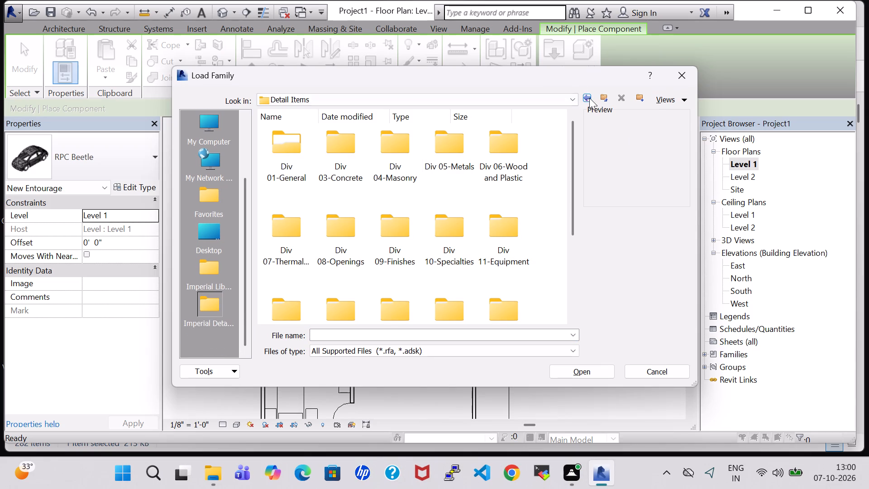
left_click(589, 98)
scroll(448, 197, "down", 2)
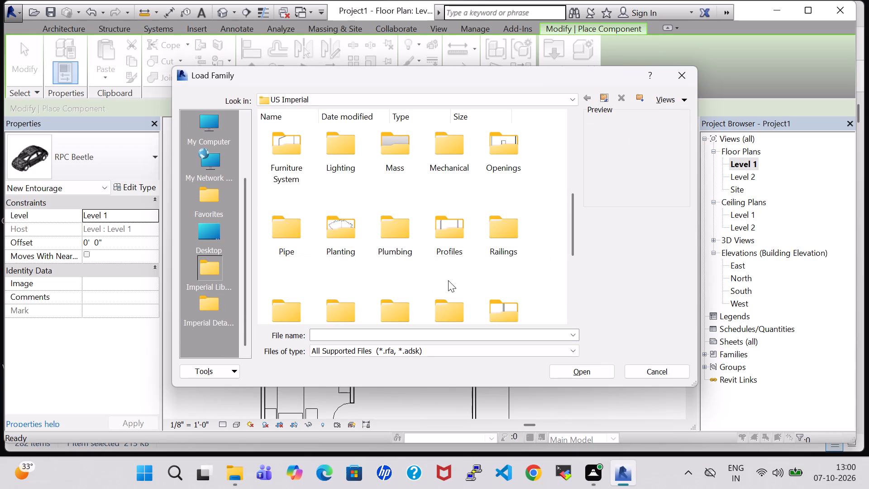
double_click(288, 171)
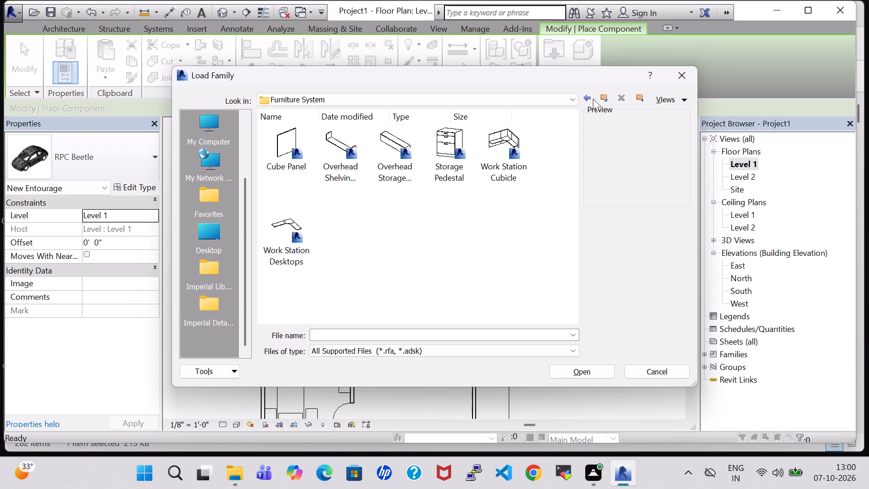
left_click(445, 150)
left_click(597, 369)
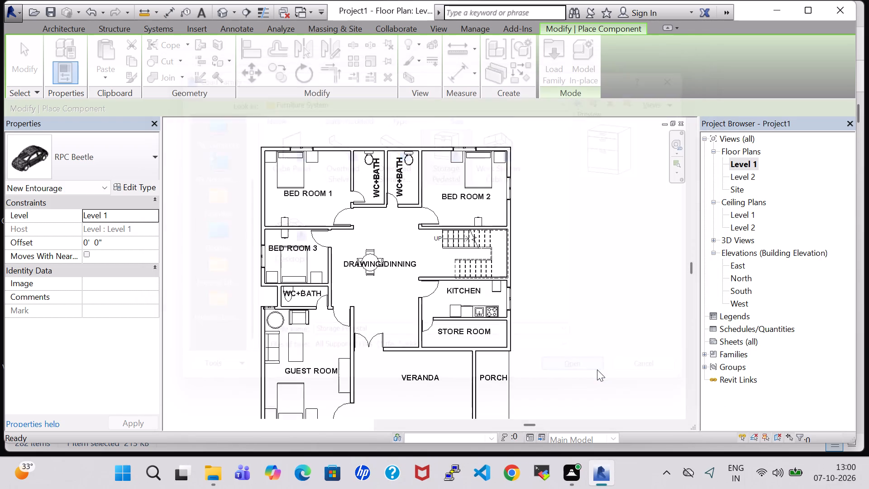
Place a 20" x 36" x 36" Storage Pedestal in the store room, against the wall shared with the veranda.
scroll(472, 330, "up", 4)
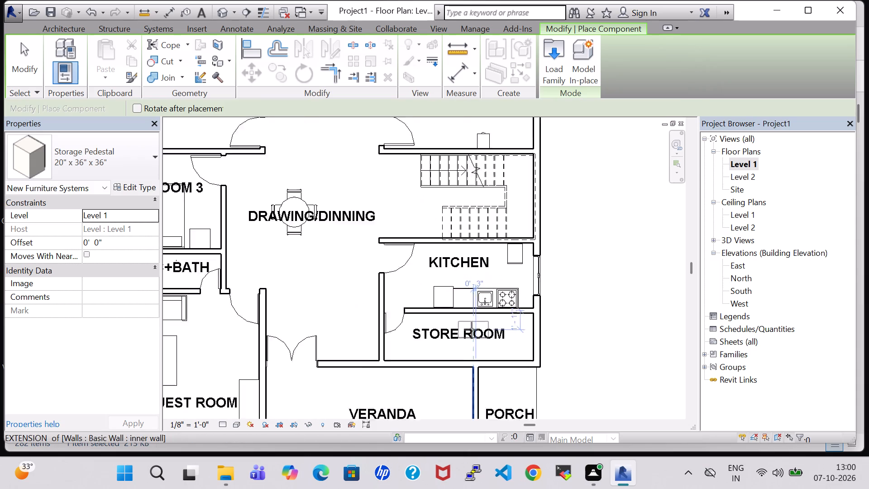
scroll(472, 330, "up", 2)
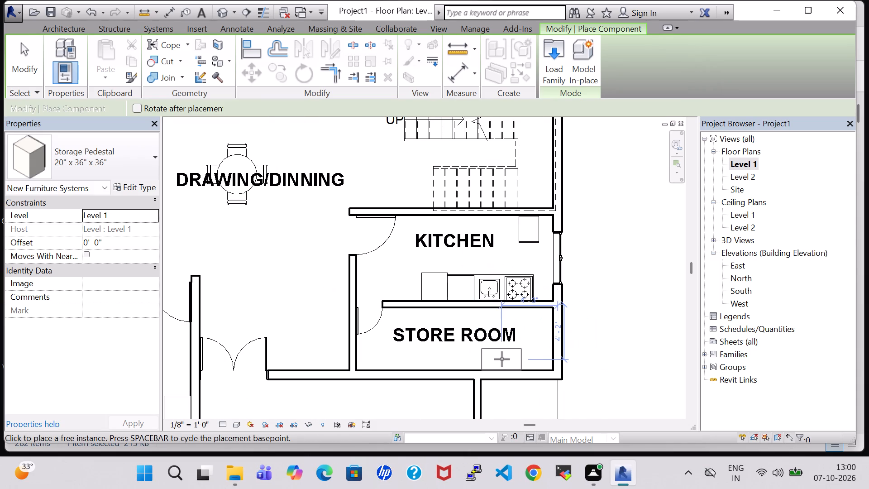
left_click(502, 359)
key("Escape")
key("Escape")
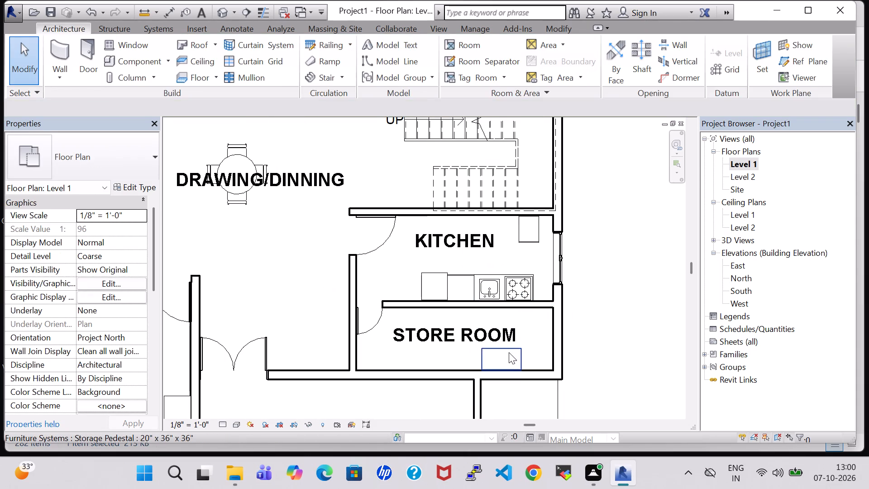
In the 3D view, rotate the store room's storage pedestal 180° so its drawers face into the room.
left_click(509, 352)
left_click(217, 16)
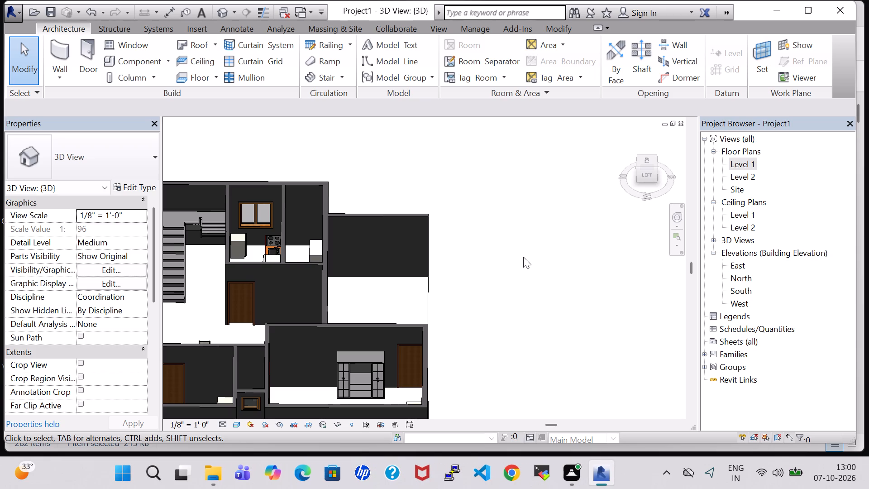
middle_click_drag(523, 257, 506, 371, "shift")
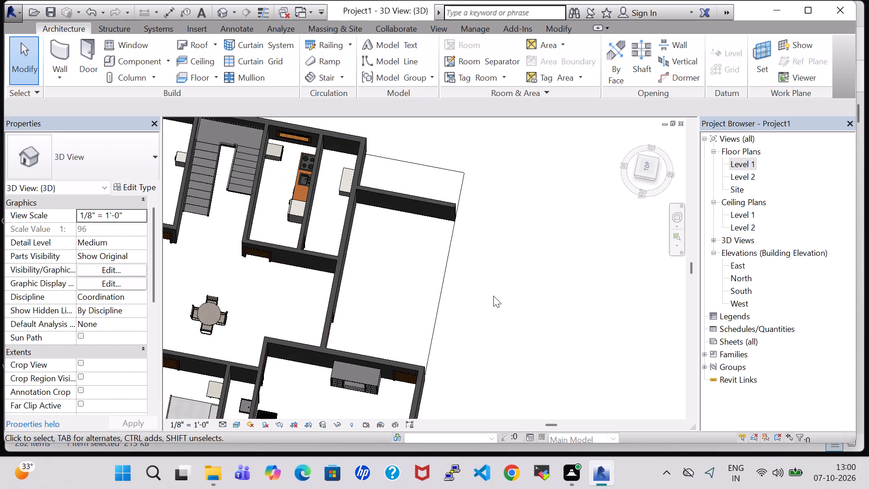
middle_click_drag(273, 290, 396, 284, "shift")
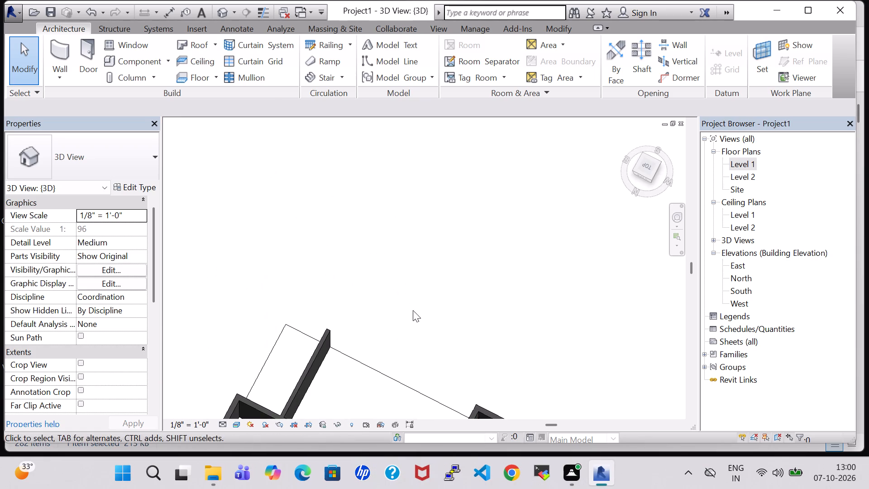
middle_click_drag(413, 310, 465, 100)
middle_click_drag(412, 307, 433, 266, "shift")
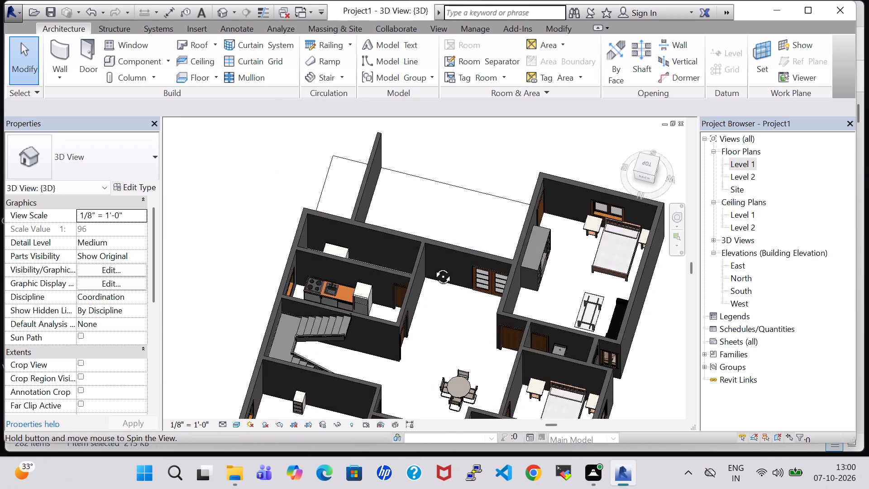
middle_click_drag(433, 266, 436, 260, "shift")
scroll(444, 315, "up", 5)
middle_click_drag(400, 243, 465, 344)
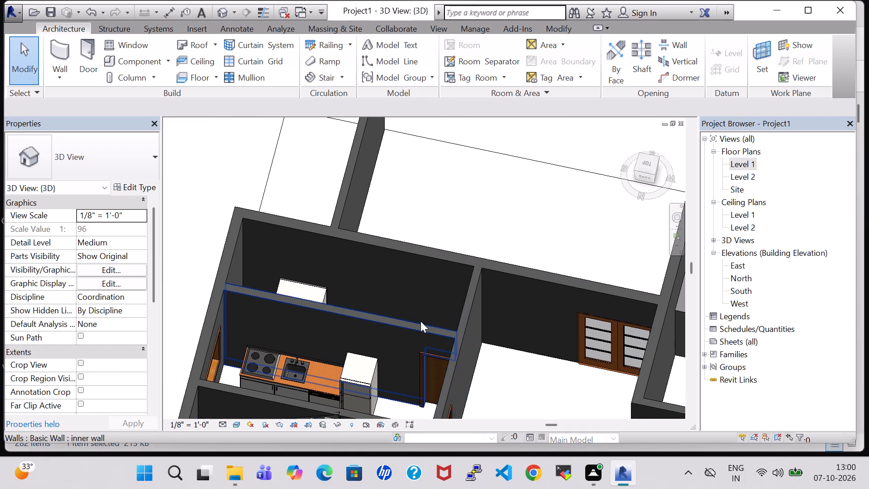
middle_click_drag(445, 215, 444, 269, "shift")
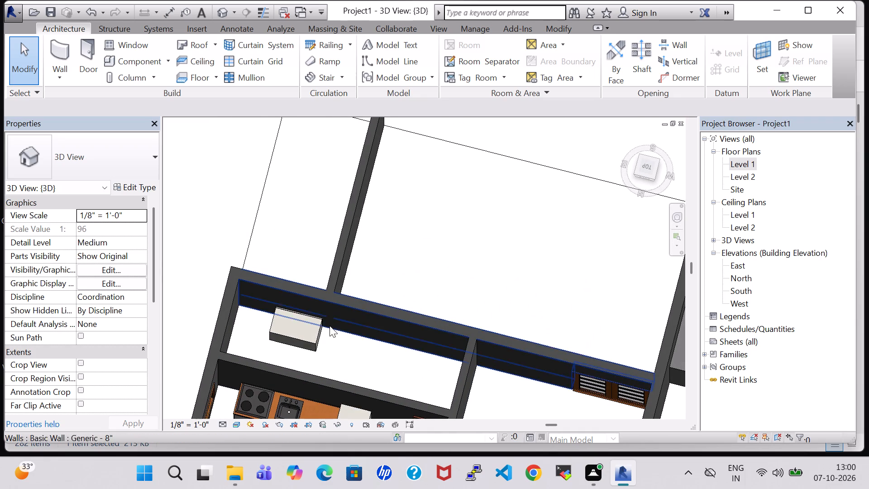
left_click(315, 331)
key("space")
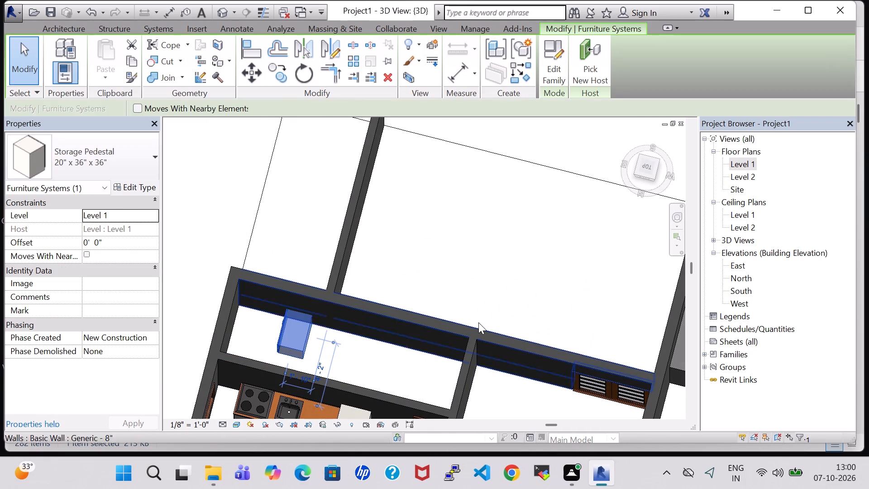
key("space")
left_click(477, 267)
scroll(351, 370, "up", 1, "shift")
middle_click_drag(351, 370, 356, 343, "shift")
left_click(492, 213)
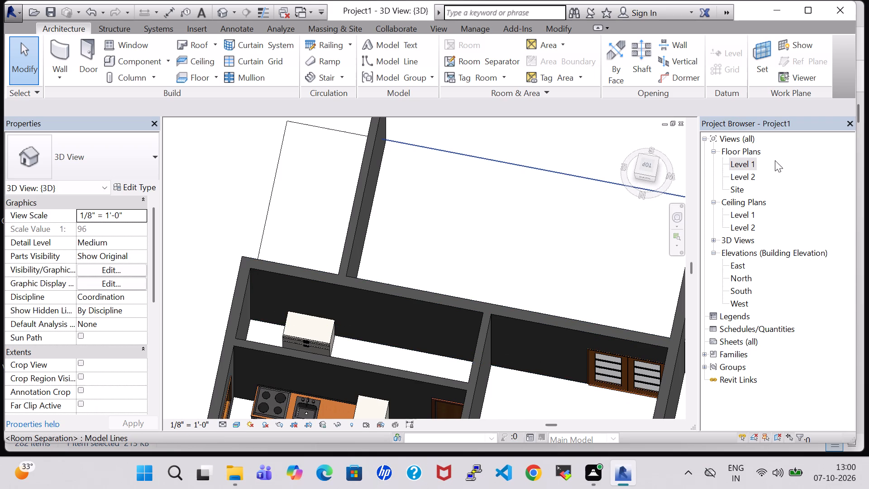
Return to the Level 1 floor plan and look over the whole furnished layout.
double_click(747, 168)
scroll(592, 276, "down", 2)
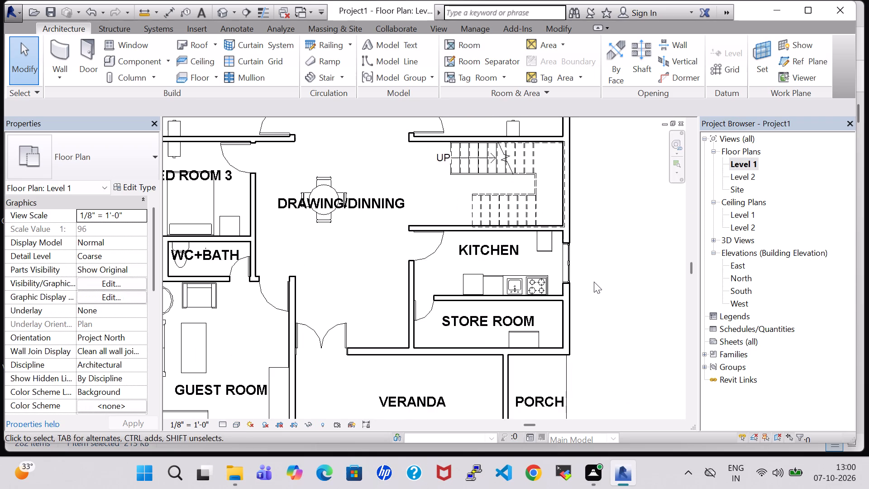
scroll(443, 222, "down", 1)
scroll(613, 225, "down", 4)
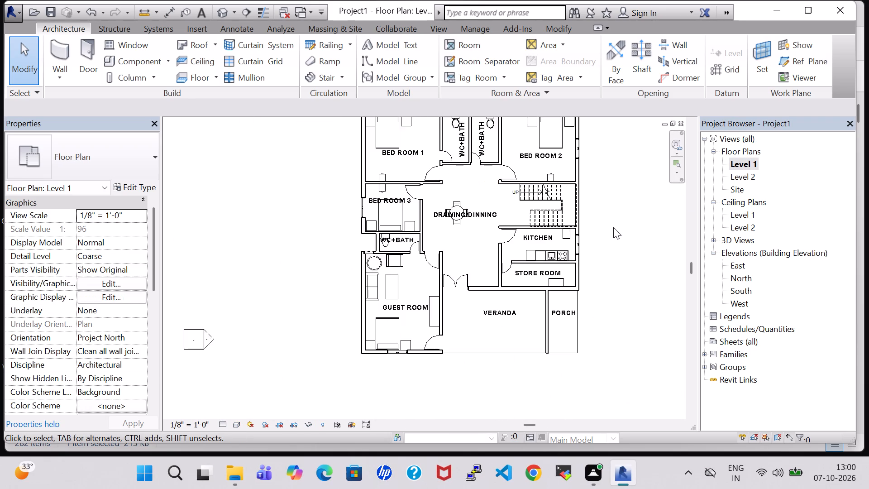
scroll(613, 227, "down", 1)
middle_click_drag(639, 208, 562, 241)
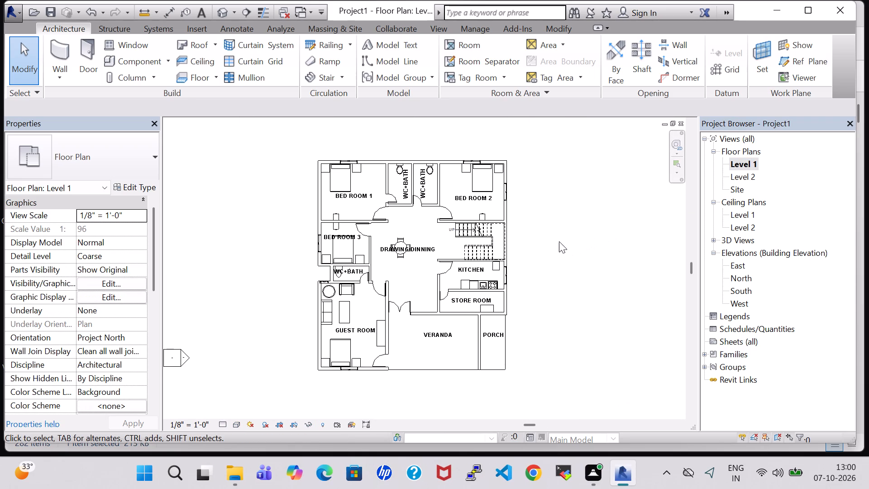
scroll(574, 229, "up", 2)
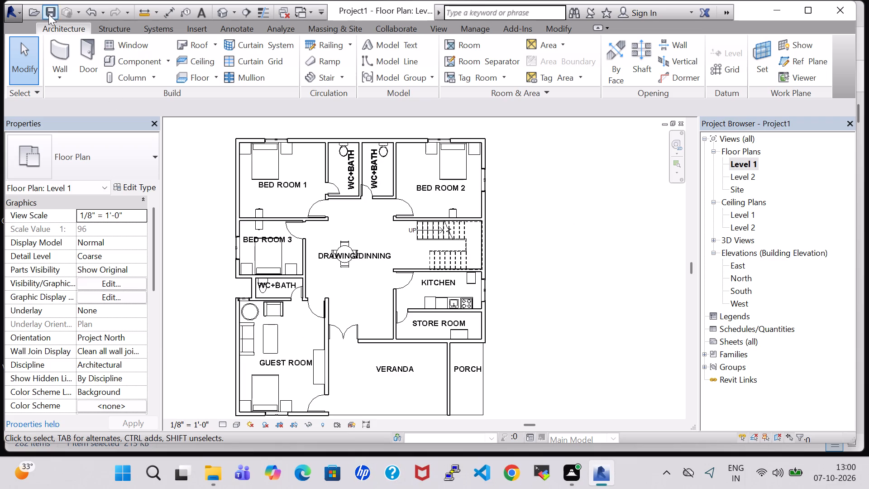
scroll(517, 211, "down", 1)
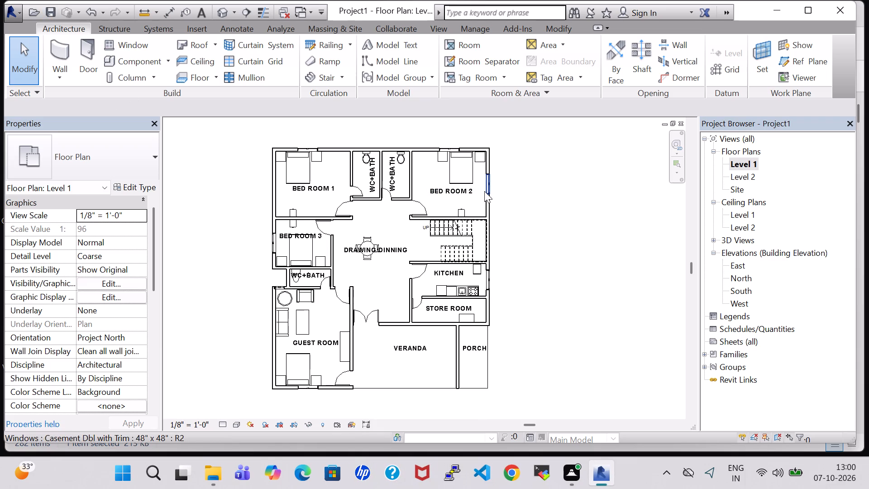
scroll(529, 234, "down", 1)
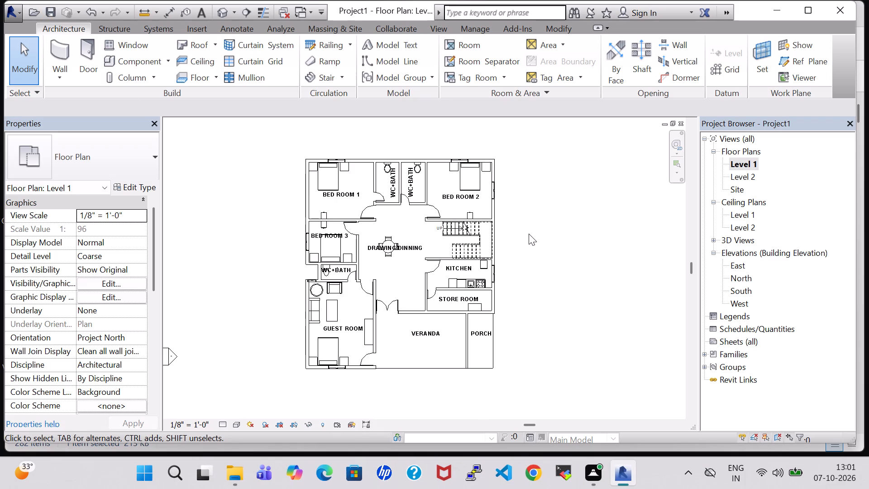
Rename the veranda's room tag to VERANDA AREA.
left_click(426, 333)
left_click(454, 335)
left_click(432, 333)
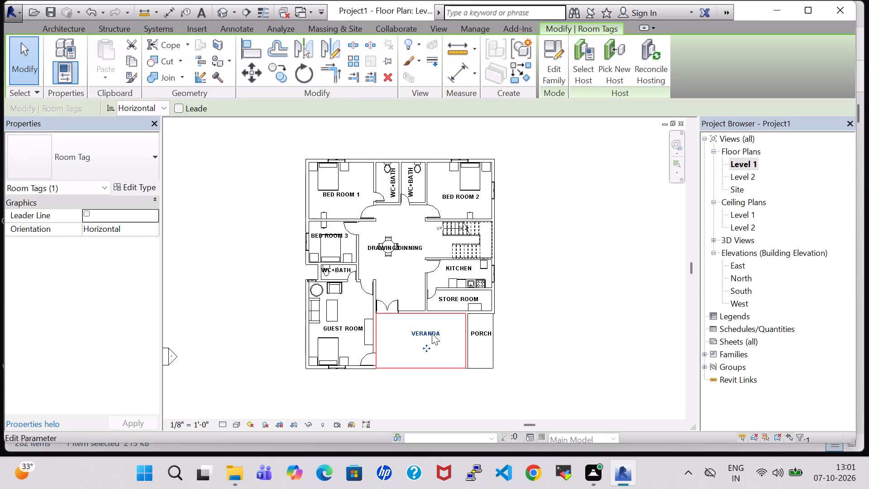
left_click(434, 333)
left_click(439, 332)
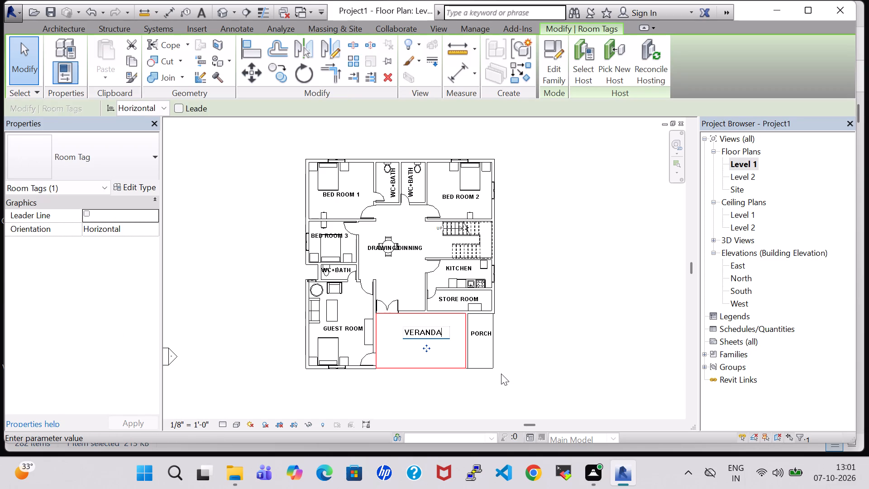
key("space")
type("ARAE")
key("BackSpace")
key("BackSpace")
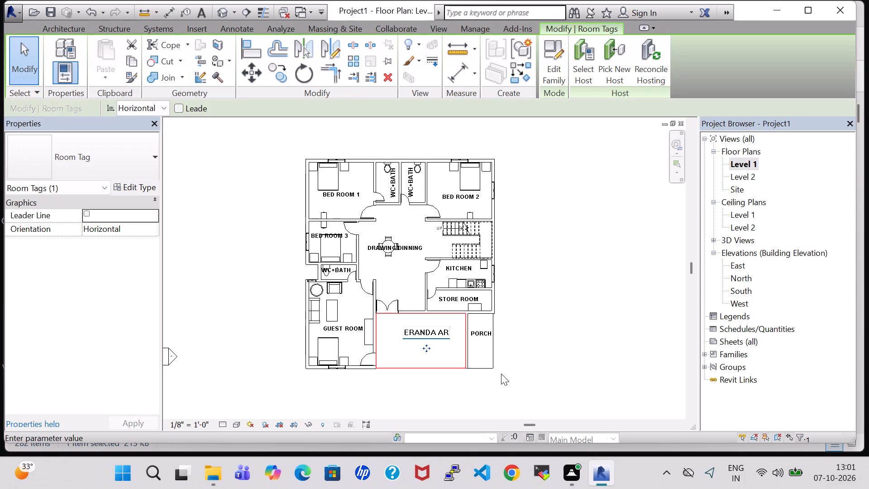
type("EA")
key("Return")
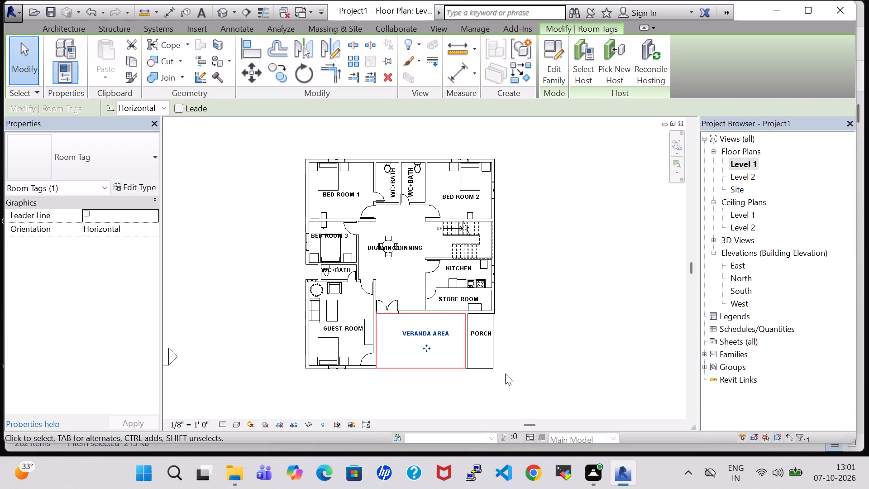
left_click(551, 350)
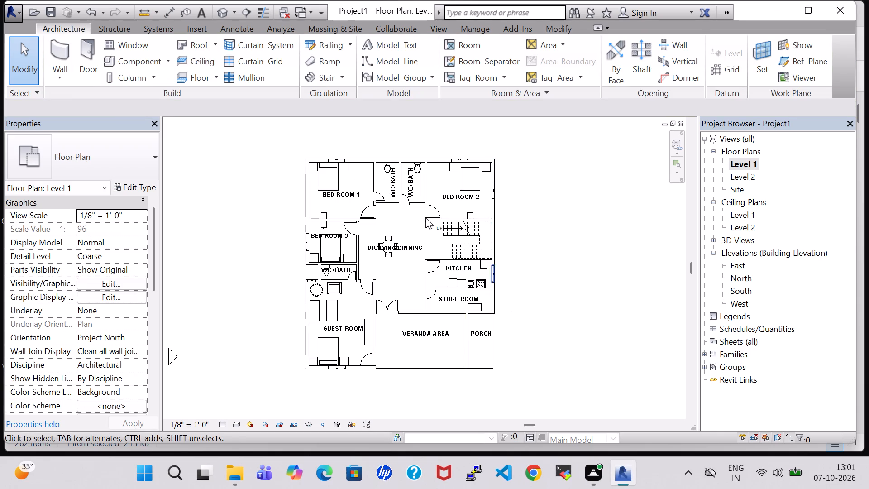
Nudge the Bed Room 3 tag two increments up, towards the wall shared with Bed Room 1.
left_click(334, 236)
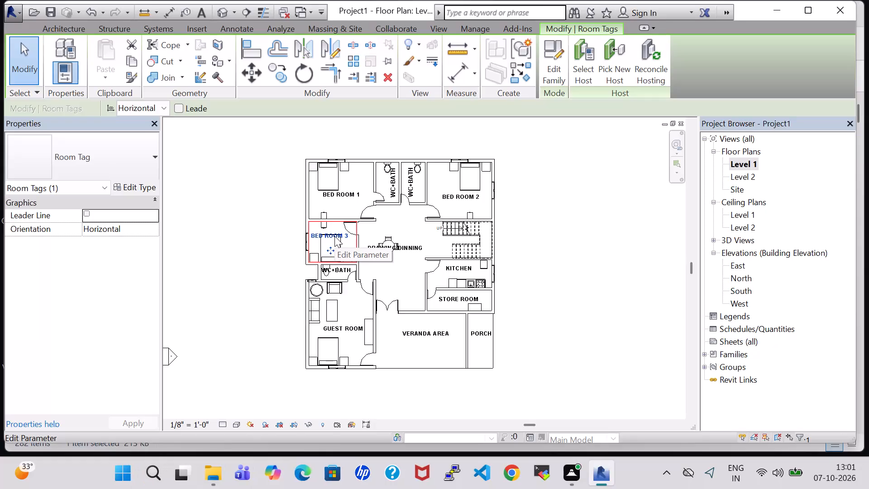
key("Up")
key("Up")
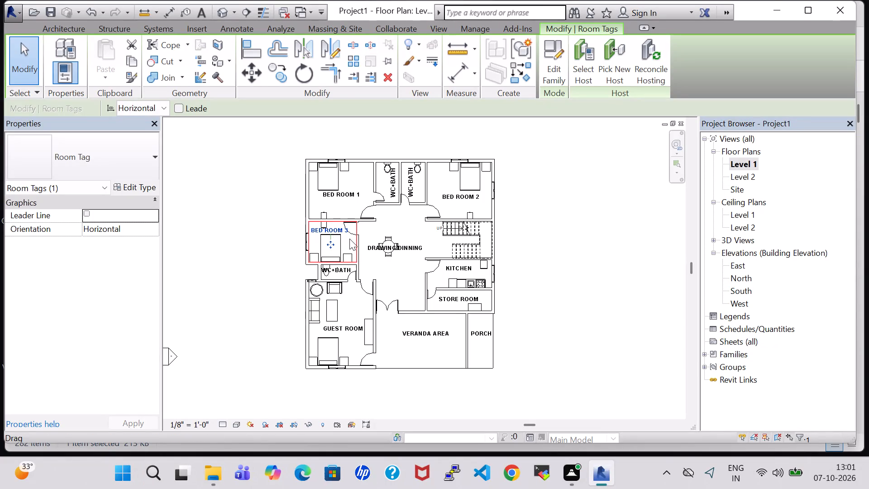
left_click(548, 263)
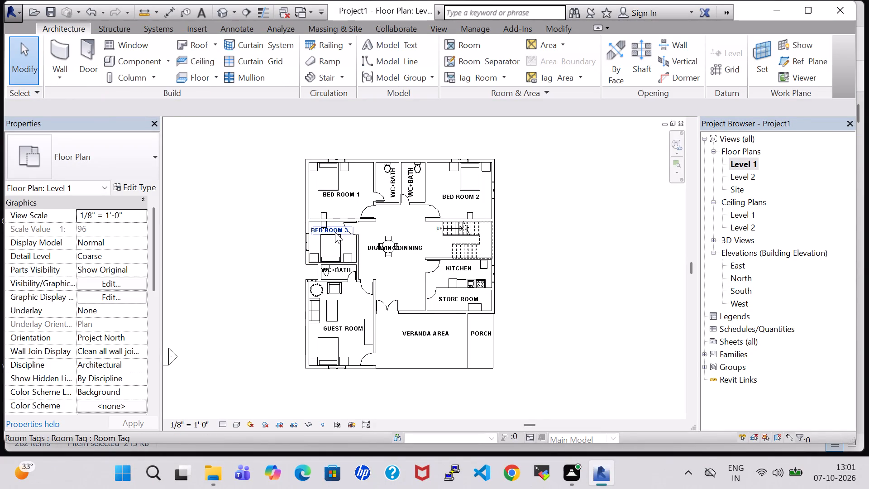
Nudge the Bed Room 3 tag four increments down and a net one increment right, over the bed.
left_click(335, 232)
key("Down")
key("Down")
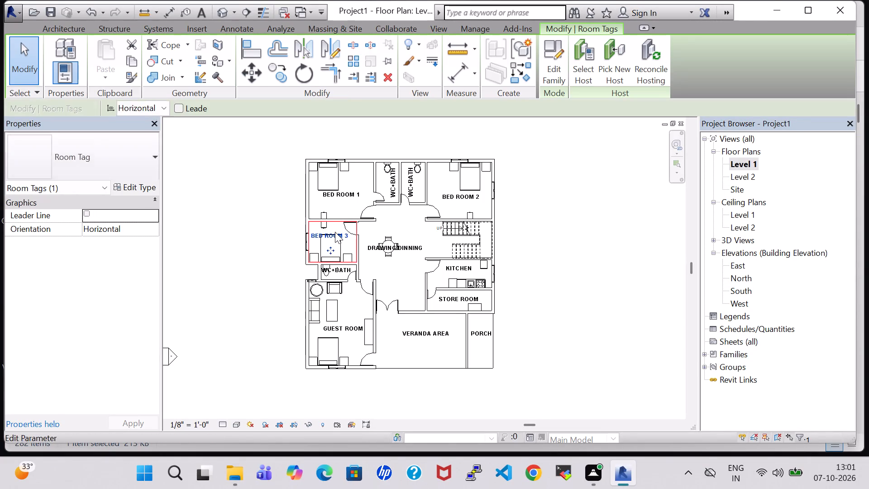
key("Down")
key("Left")
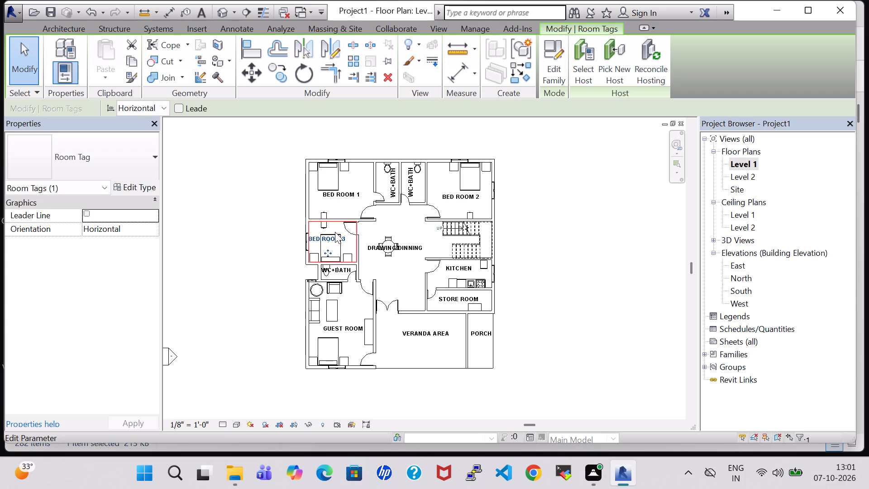
key("Right")
key("Right")
key("Down")
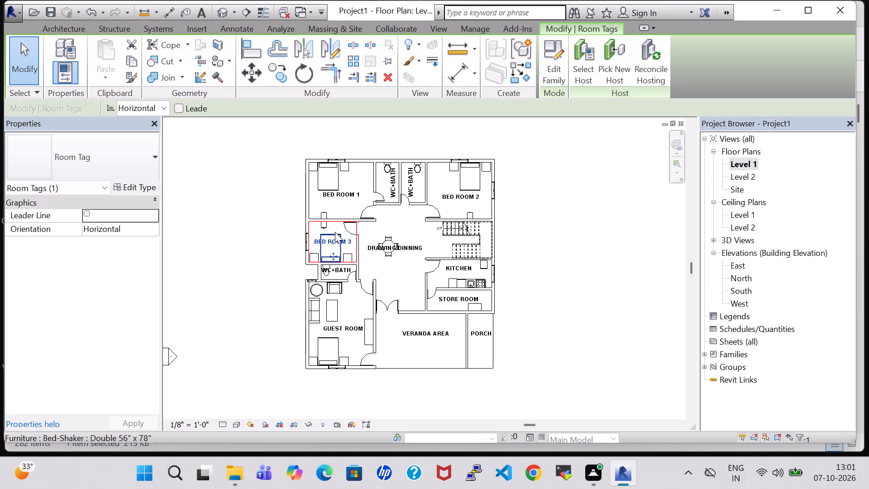
left_click(656, 281)
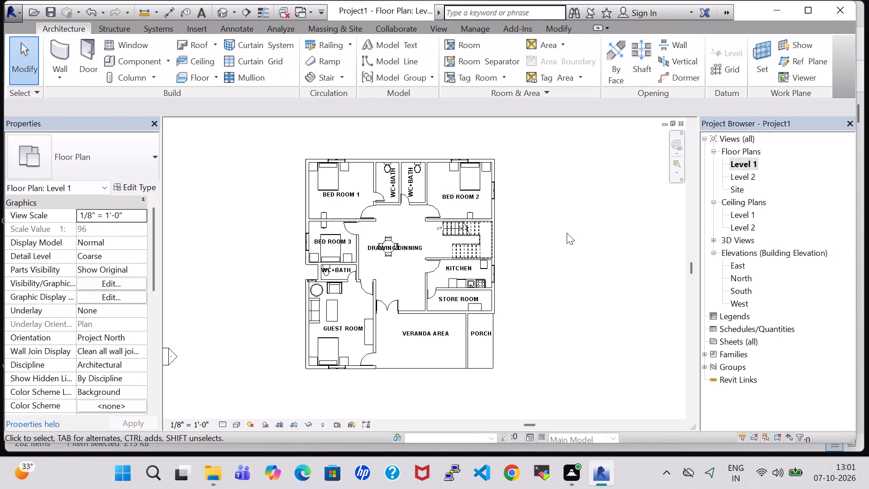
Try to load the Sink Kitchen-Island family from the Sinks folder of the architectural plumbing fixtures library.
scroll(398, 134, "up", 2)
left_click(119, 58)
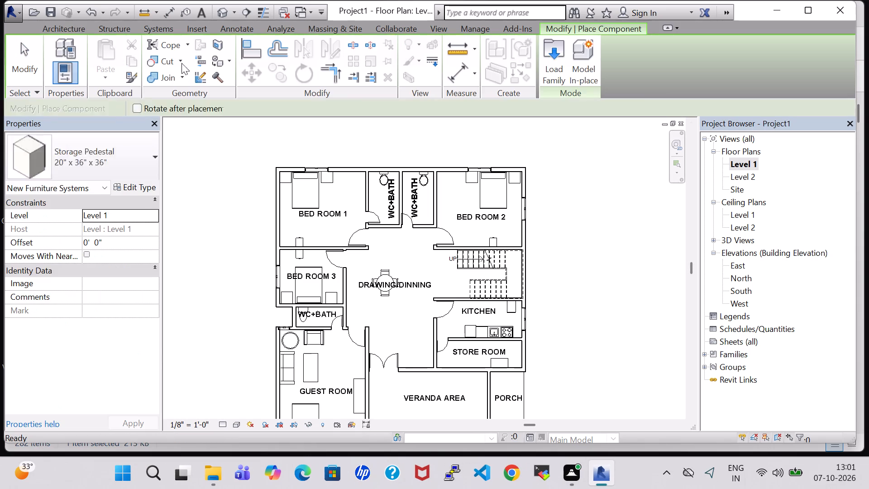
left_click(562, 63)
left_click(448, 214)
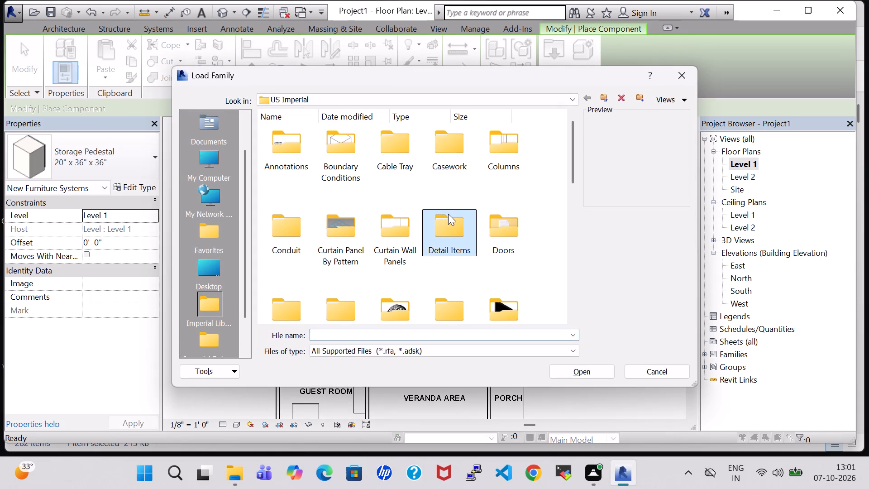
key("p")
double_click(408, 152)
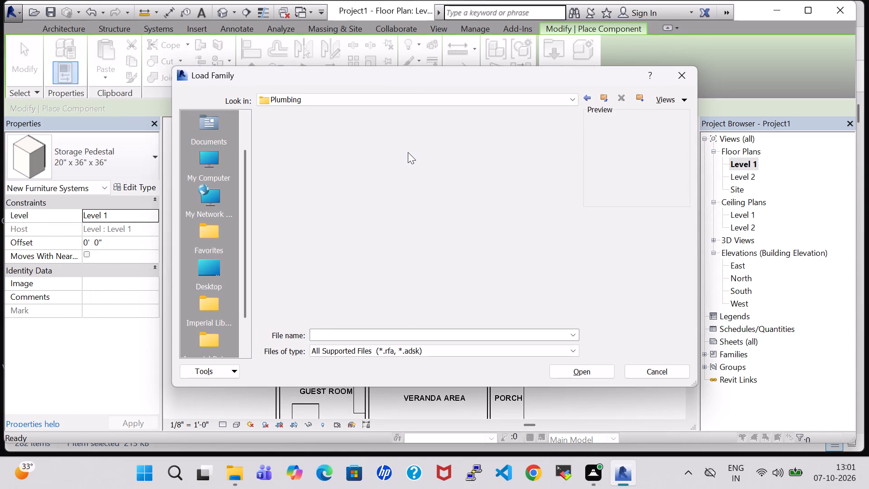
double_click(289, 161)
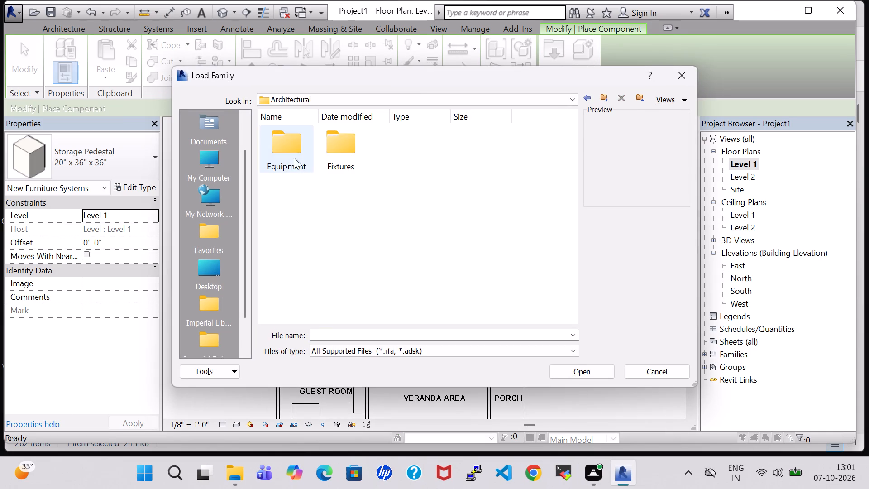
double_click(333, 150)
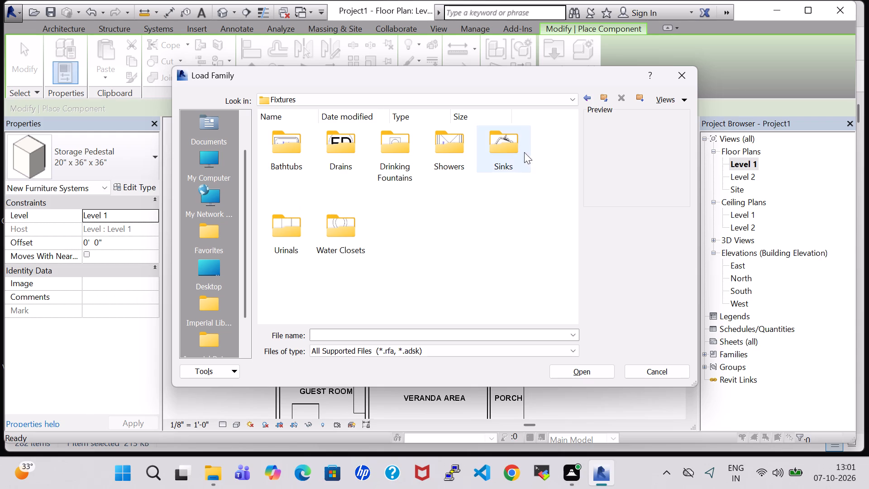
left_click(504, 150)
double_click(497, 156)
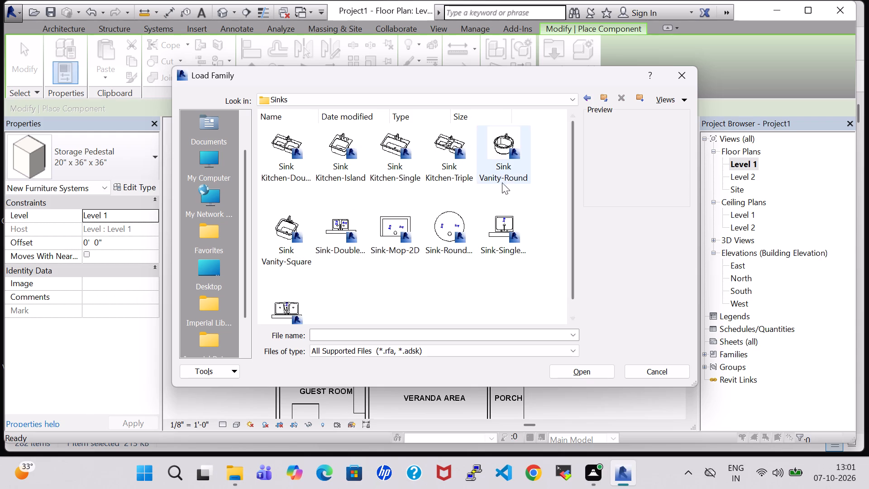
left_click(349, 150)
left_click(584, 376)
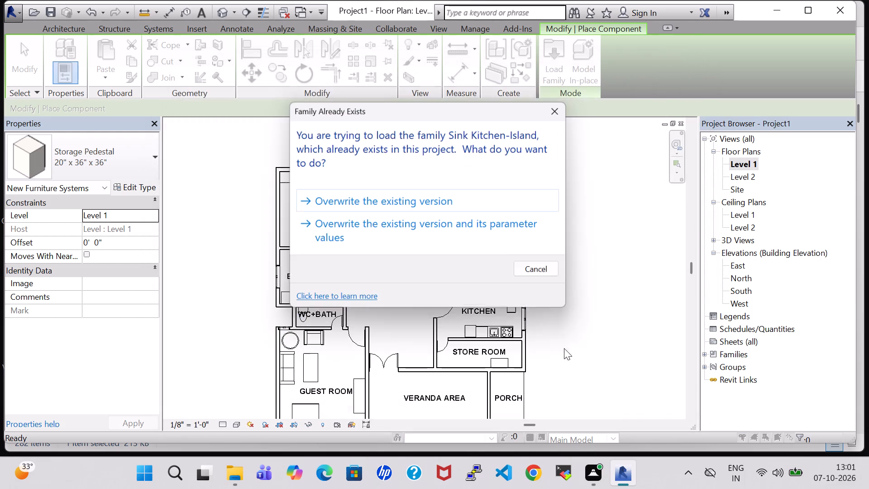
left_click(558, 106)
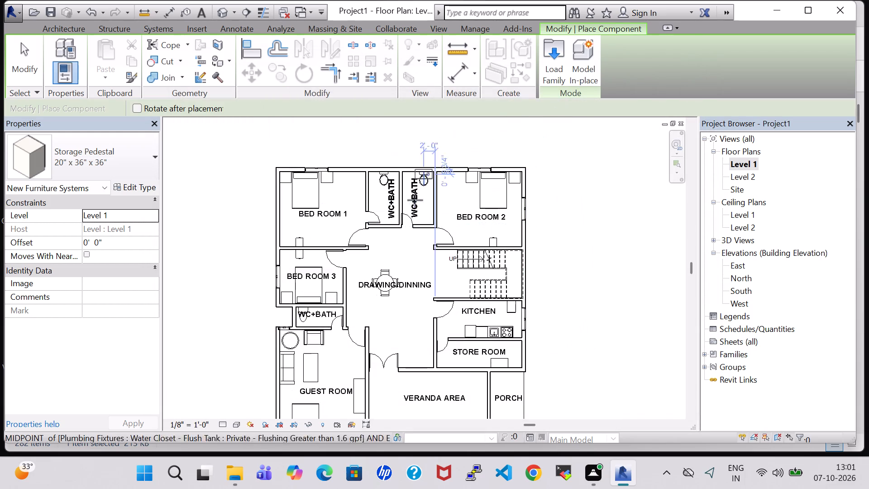
Place a 20" x 36" x 36" storage pedestal, rotated 90°, near the Bed Room 2 side wall of each of the two adjacent upper WC+BATH rooms.
scroll(414, 211, "up", 6)
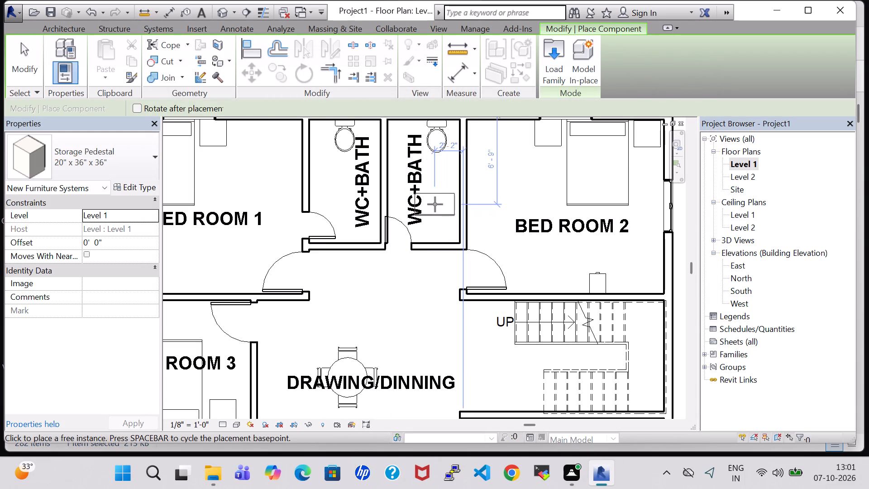
scroll(435, 204, "up", 3)
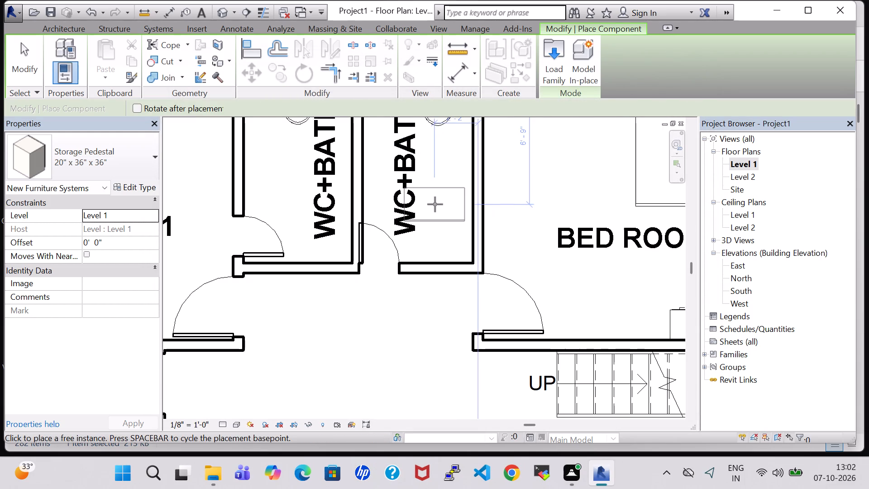
key("space")
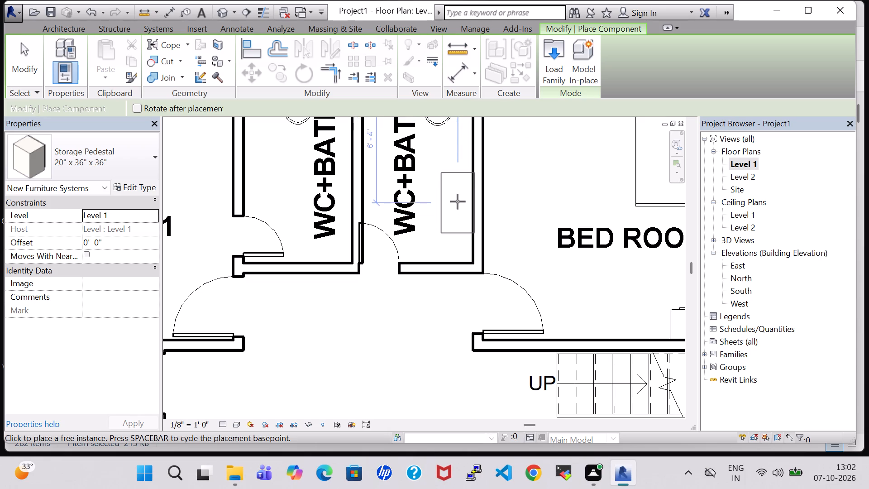
left_click(455, 178)
middle_click_drag(418, 185, 418, 194)
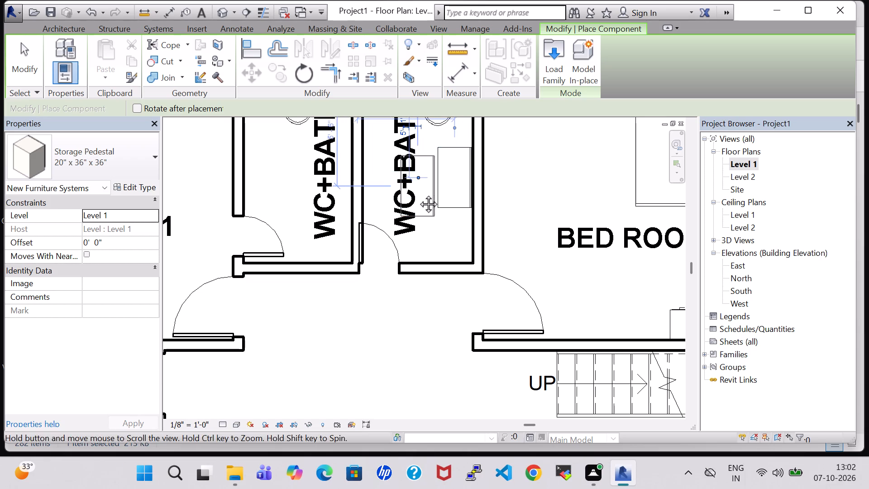
middle_click_drag(418, 194, 431, 244)
left_click(349, 230)
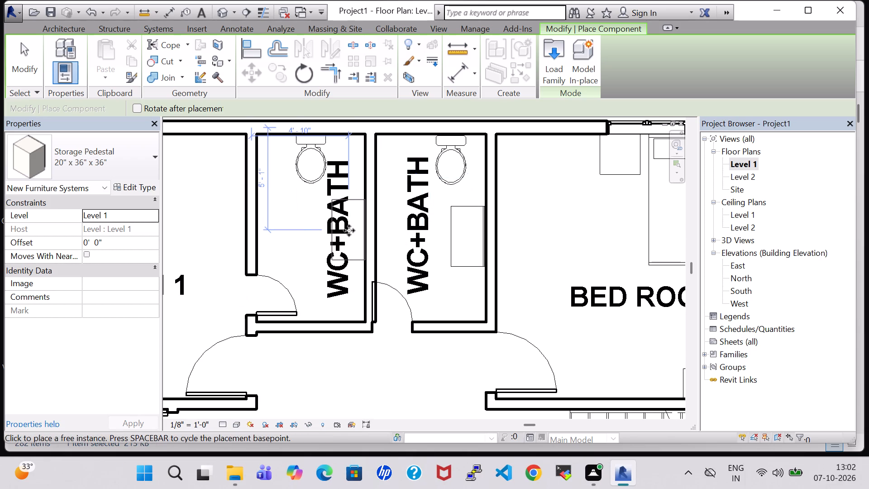
key("Escape")
key("Escape")
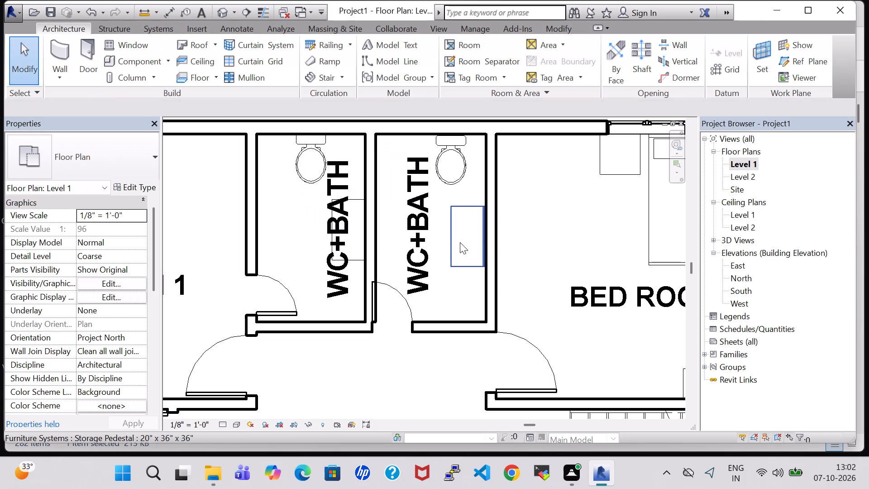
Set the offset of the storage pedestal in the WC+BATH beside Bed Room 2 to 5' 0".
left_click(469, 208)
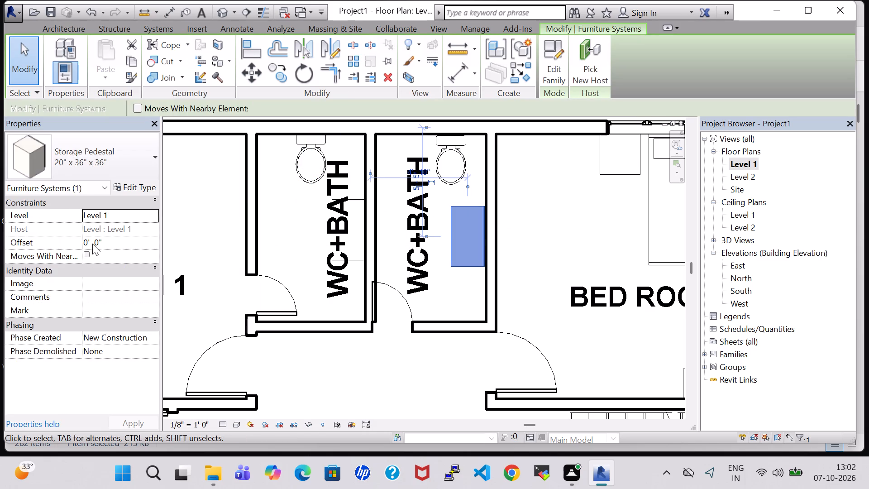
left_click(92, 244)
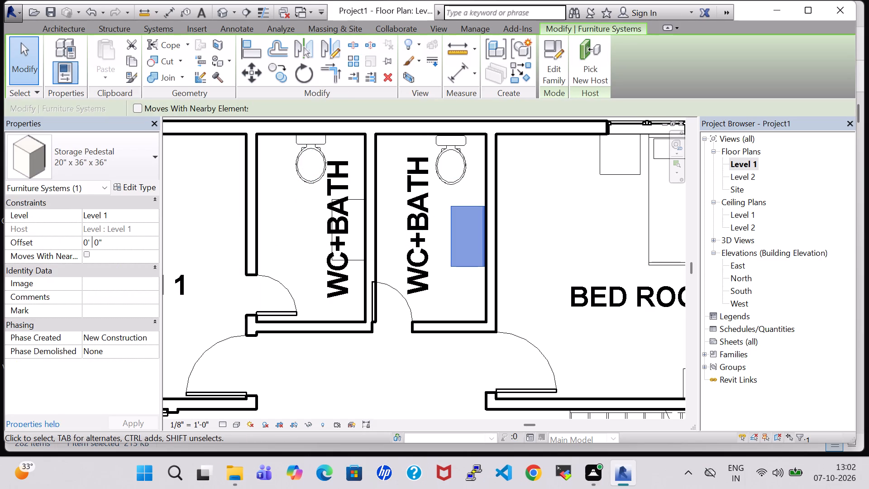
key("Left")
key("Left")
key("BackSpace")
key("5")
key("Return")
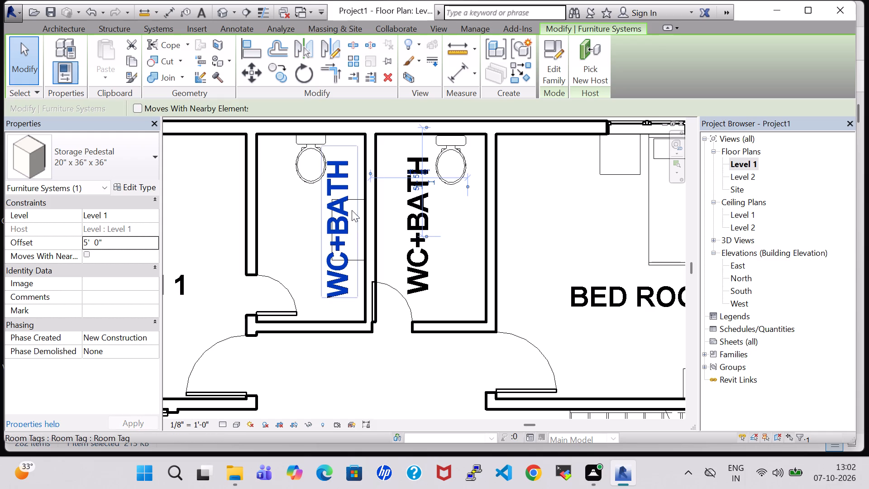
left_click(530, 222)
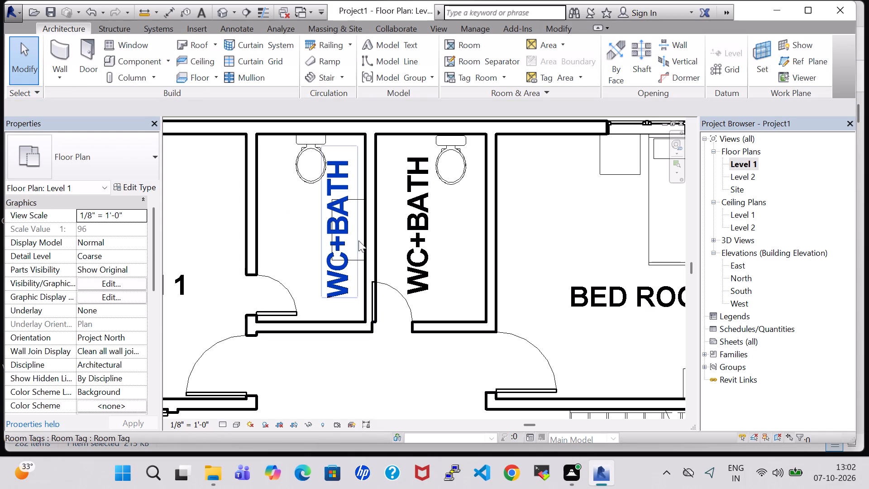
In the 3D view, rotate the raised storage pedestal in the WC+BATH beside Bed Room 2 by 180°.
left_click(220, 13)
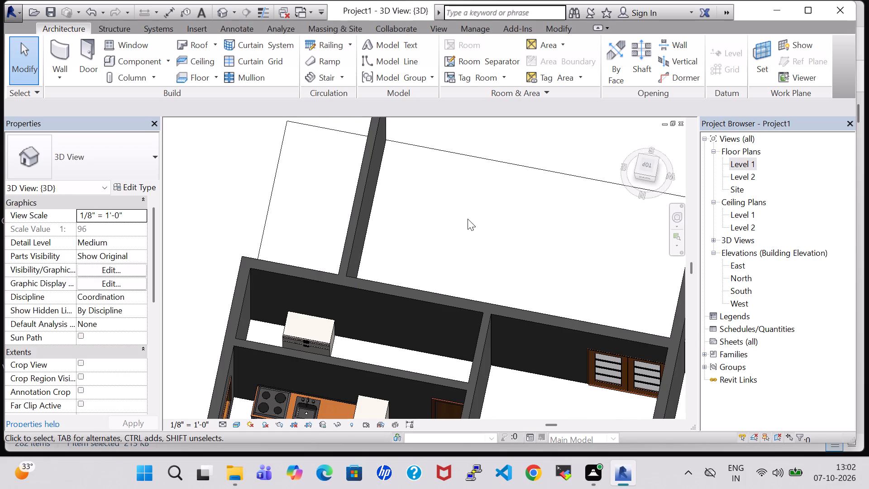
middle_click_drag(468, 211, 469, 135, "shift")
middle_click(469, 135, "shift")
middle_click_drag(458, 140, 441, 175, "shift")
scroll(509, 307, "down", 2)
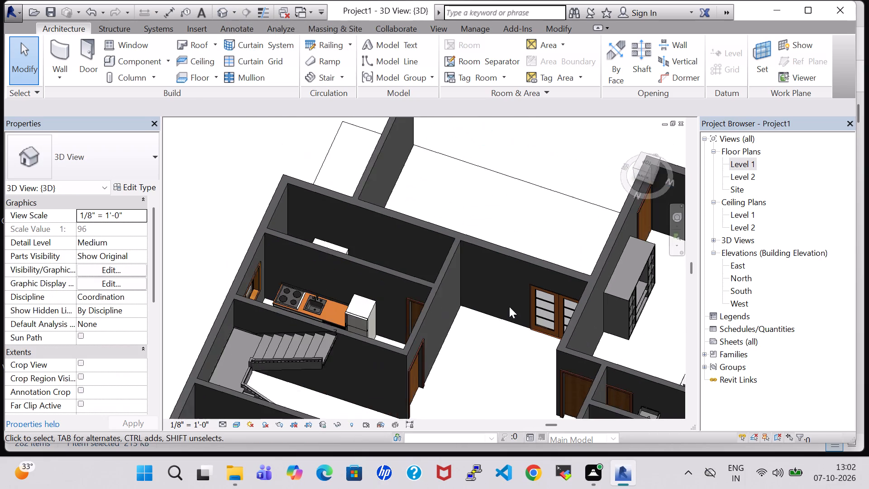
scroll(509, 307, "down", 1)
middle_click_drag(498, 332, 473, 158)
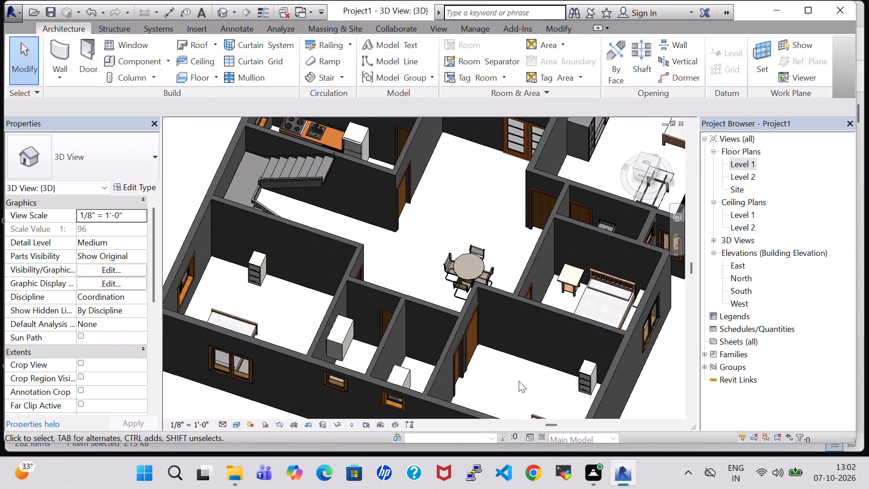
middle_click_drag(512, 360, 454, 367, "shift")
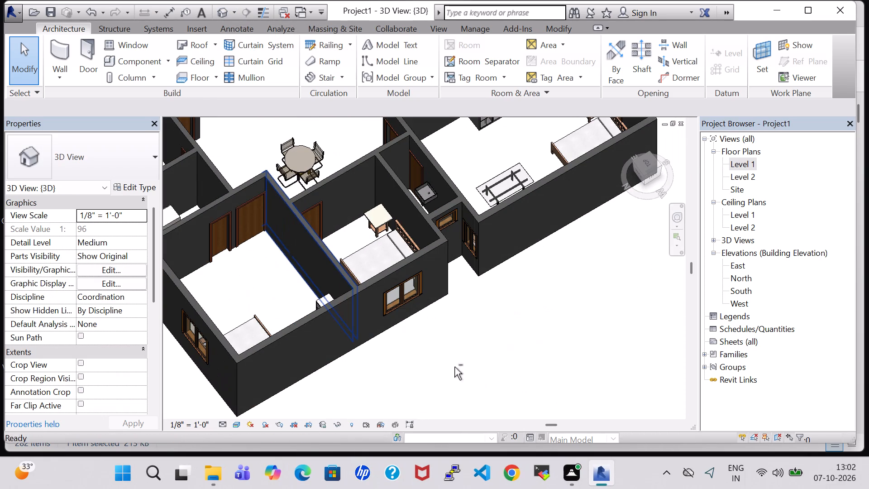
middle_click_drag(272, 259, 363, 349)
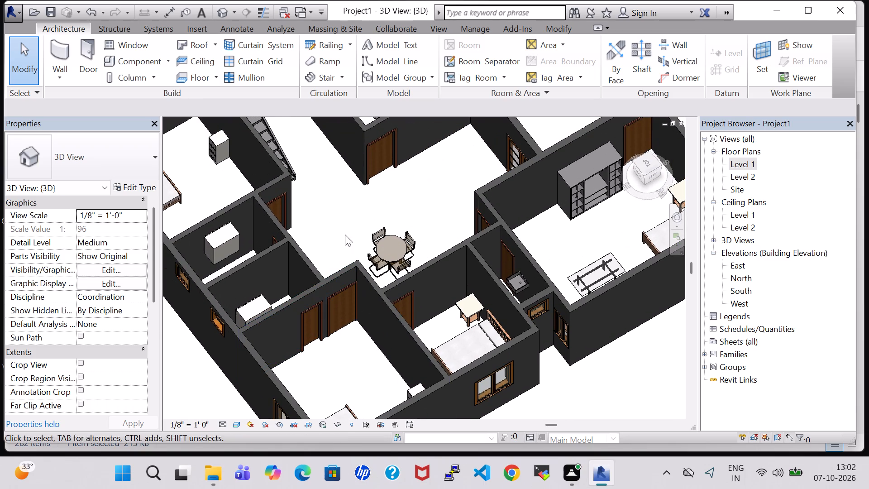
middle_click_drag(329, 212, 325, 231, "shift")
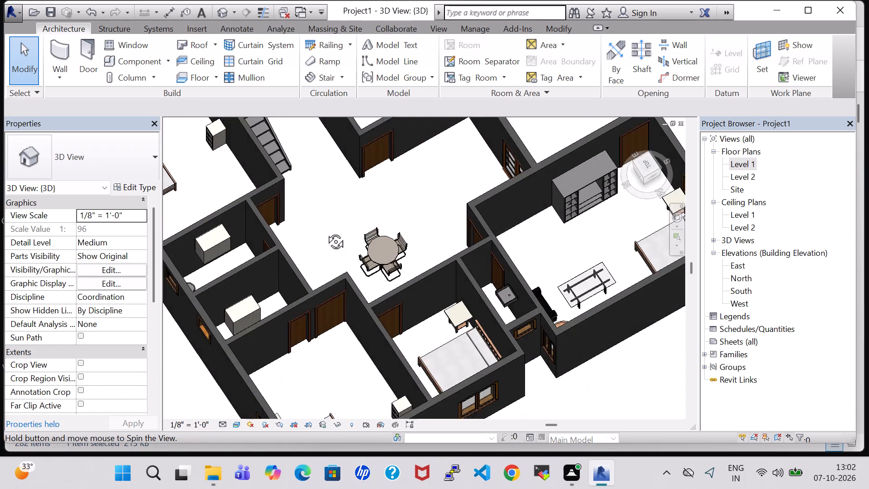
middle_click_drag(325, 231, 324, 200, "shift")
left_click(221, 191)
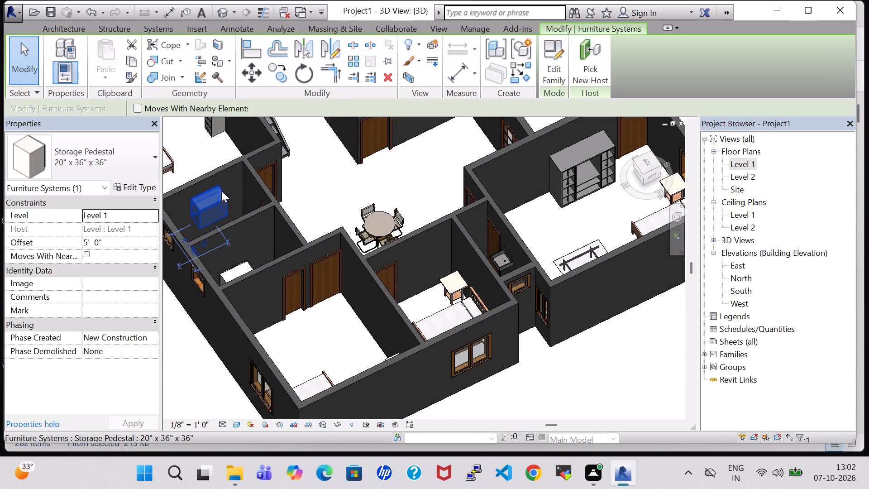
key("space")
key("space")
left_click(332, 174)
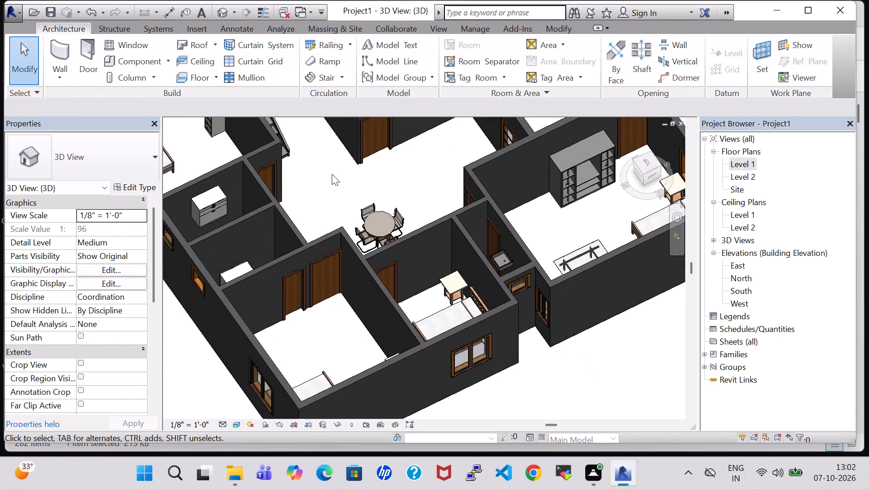
Delete the raised storage pedestal from the WC+BATH beside Bed Room 2.
left_click(214, 208)
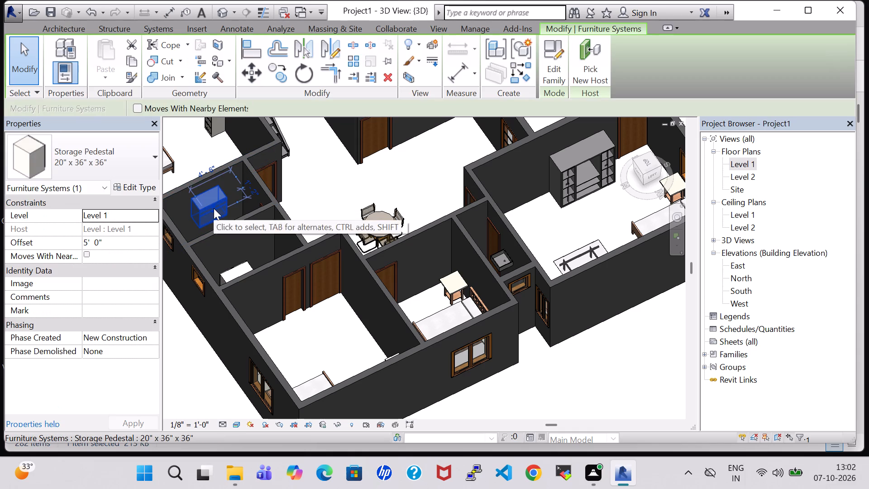
key("Delete")
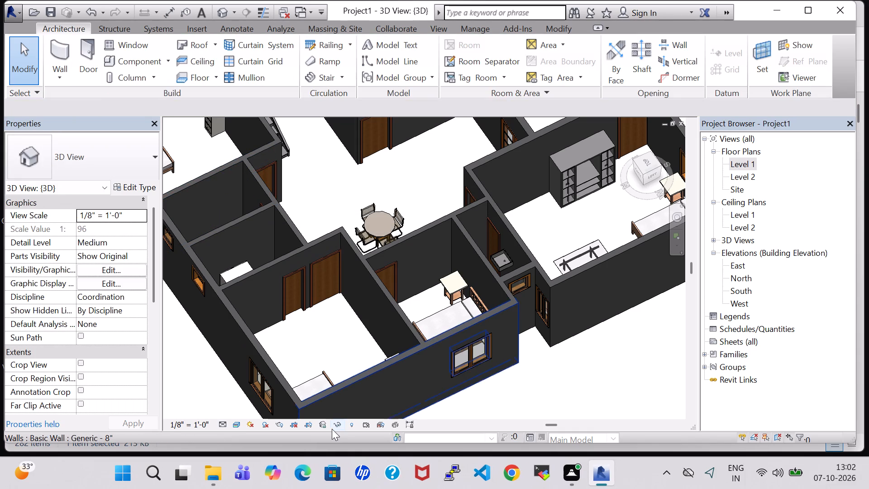
Delete the remaining 20" x 36" x 36" storage pedestal from the WC+BATH beside Bed Room 1.
middle_click_drag(326, 178, 336, 212, "shift")
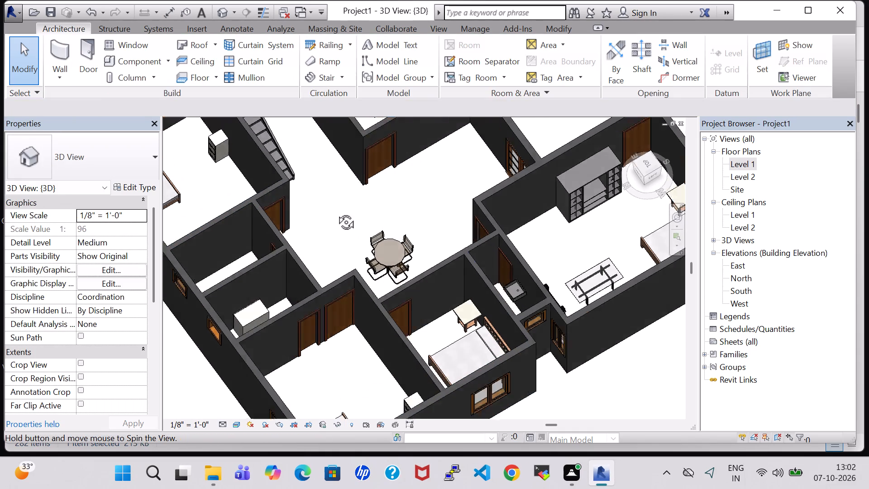
middle_click_drag(336, 212, 342, 223, "shift")
left_click(286, 388)
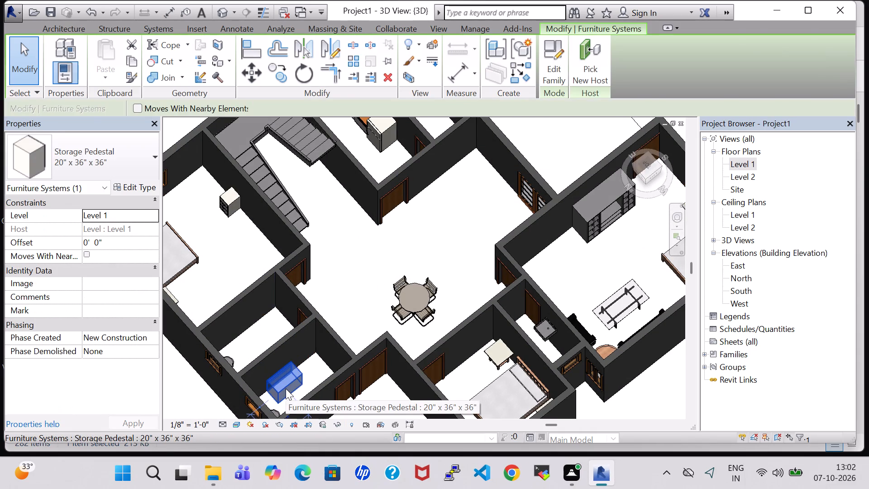
key("Delete")
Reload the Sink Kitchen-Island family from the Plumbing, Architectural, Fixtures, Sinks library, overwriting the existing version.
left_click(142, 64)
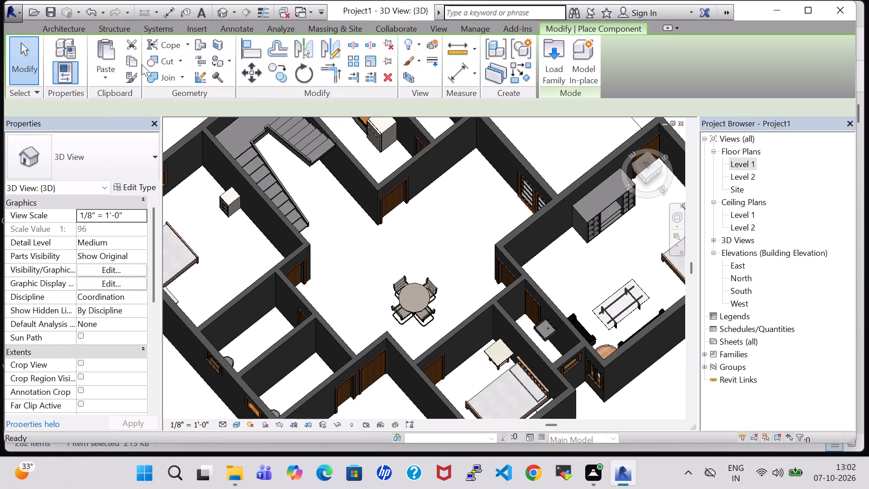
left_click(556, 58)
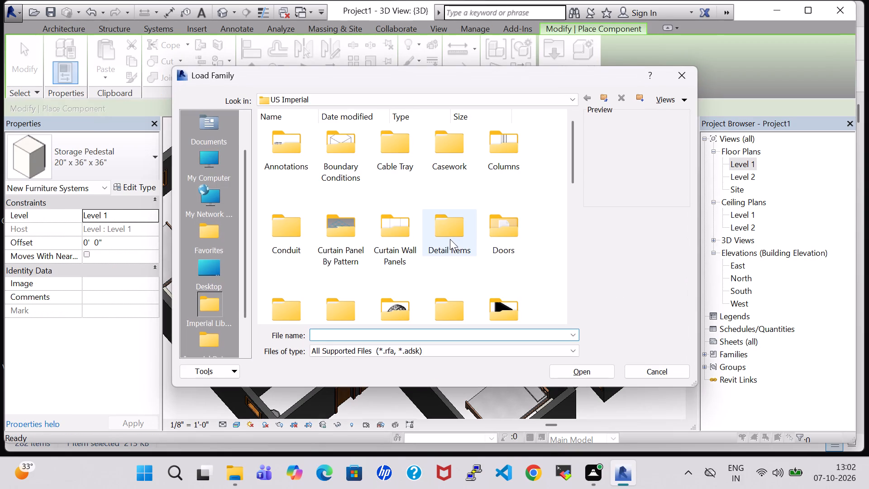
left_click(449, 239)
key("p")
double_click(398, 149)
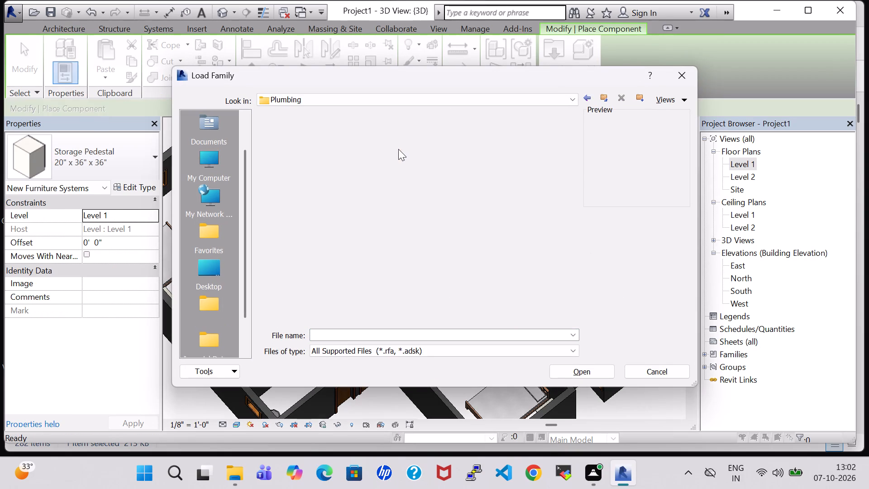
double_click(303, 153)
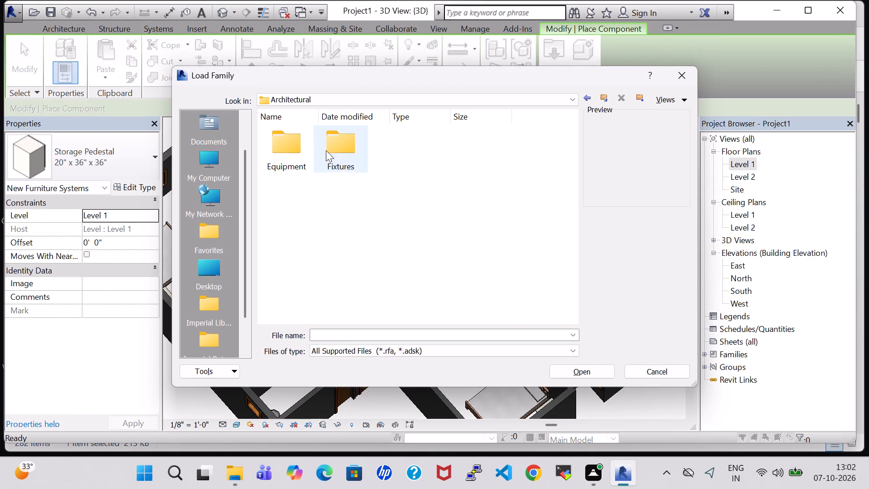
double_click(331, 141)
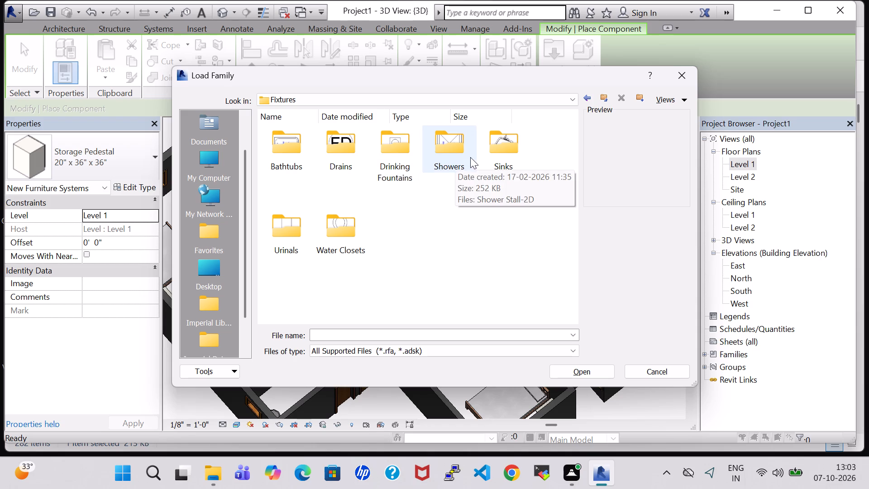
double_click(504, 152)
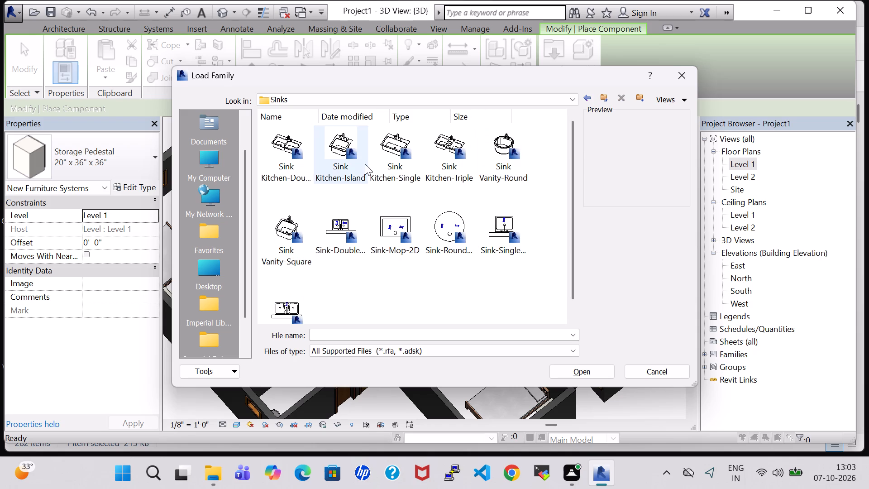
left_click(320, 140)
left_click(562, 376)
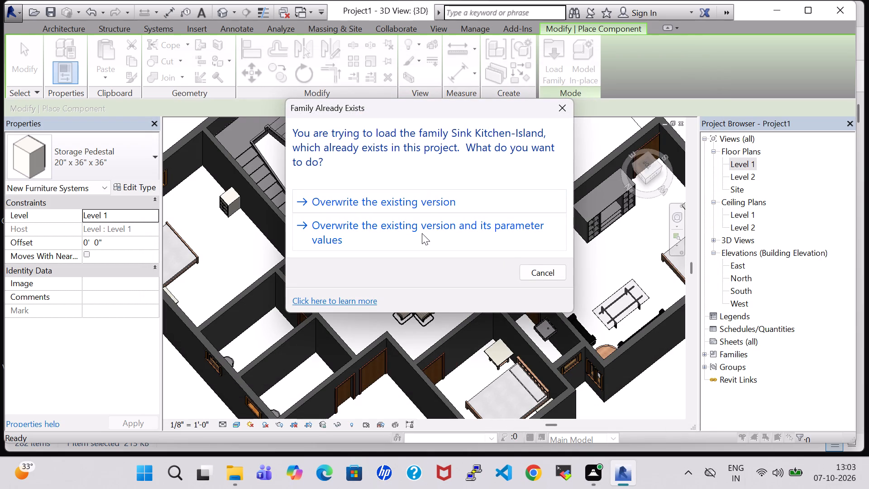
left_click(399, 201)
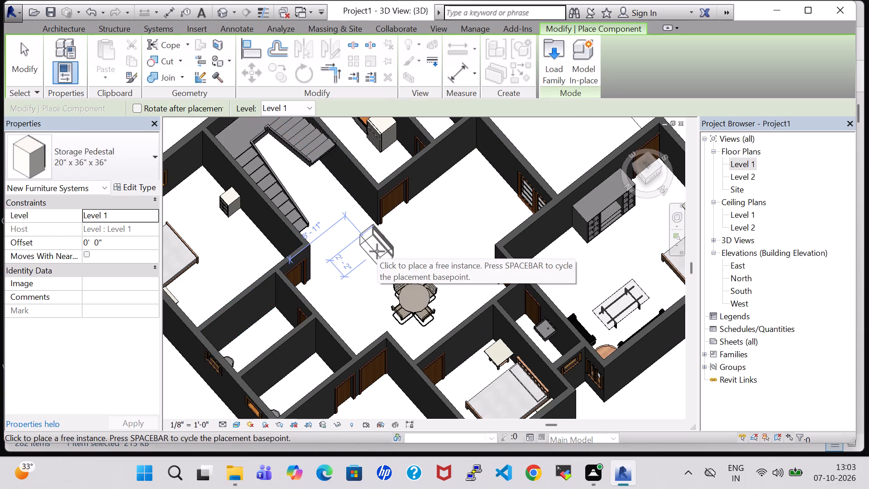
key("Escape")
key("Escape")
Load the Sink Kitchen-Single family from the Plumbing, Architectural, Fixtures, Sinks library as a component.
scroll(377, 251, "down", 2)
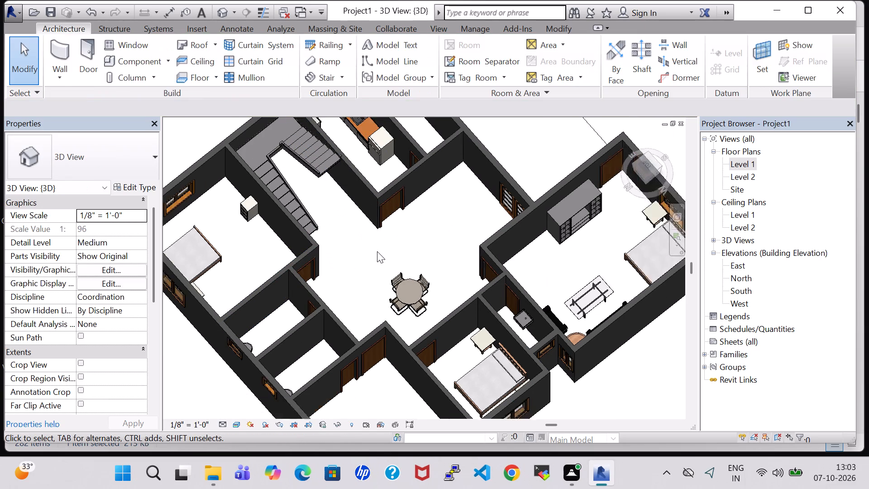
middle_click_drag(613, 369, 572, 343, "shift")
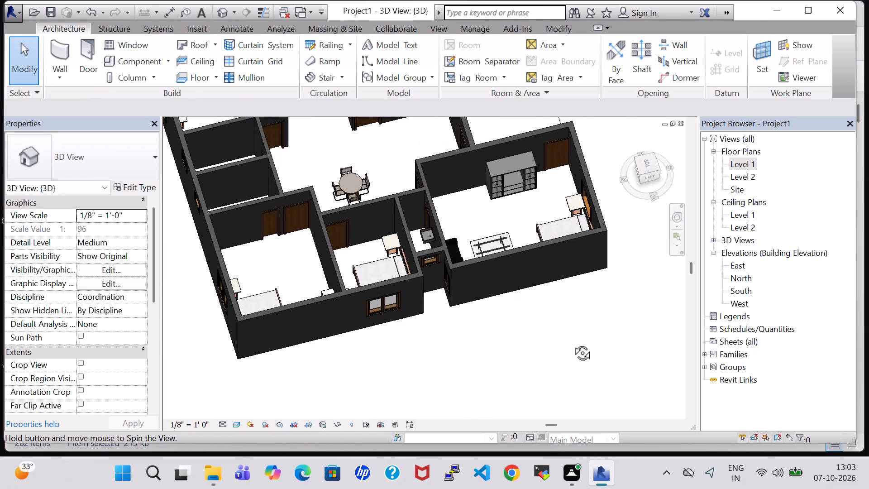
middle_click_drag(572, 343, 556, 322, "shift")
middle_click_drag(353, 226, 377, 311)
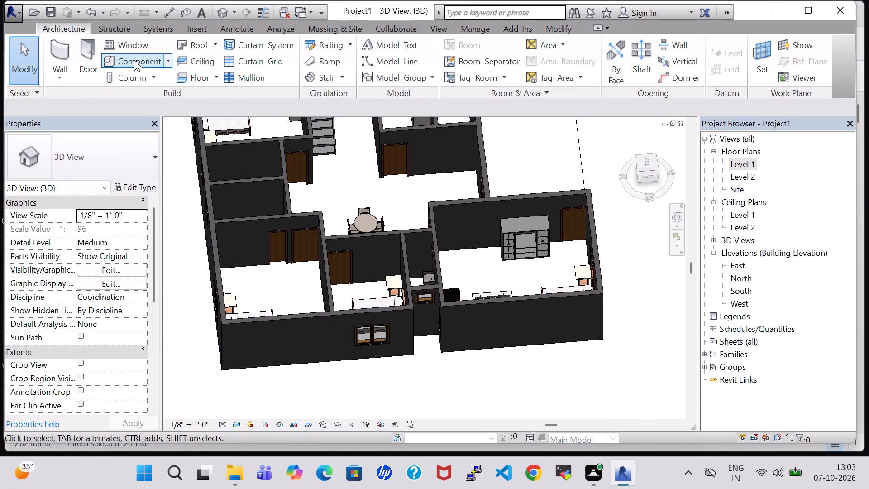
left_click(137, 61)
left_click(554, 68)
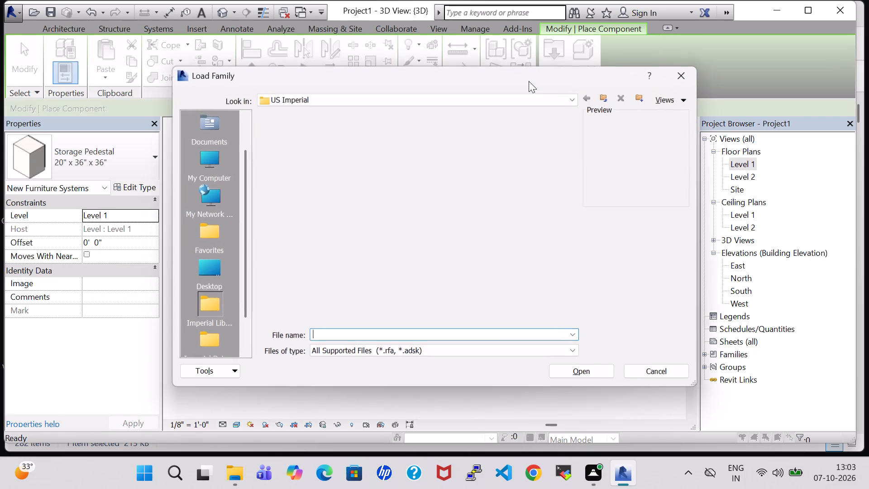
left_click(442, 217)
key("p")
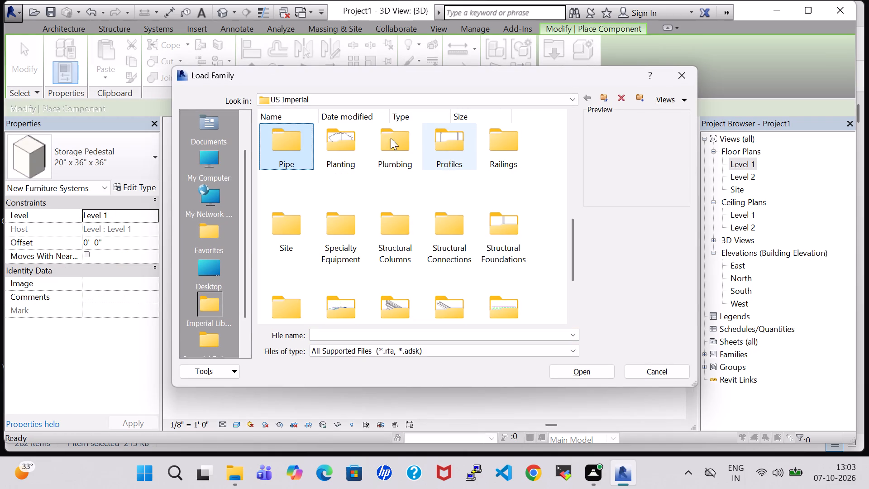
double_click(377, 143)
double_click(269, 154)
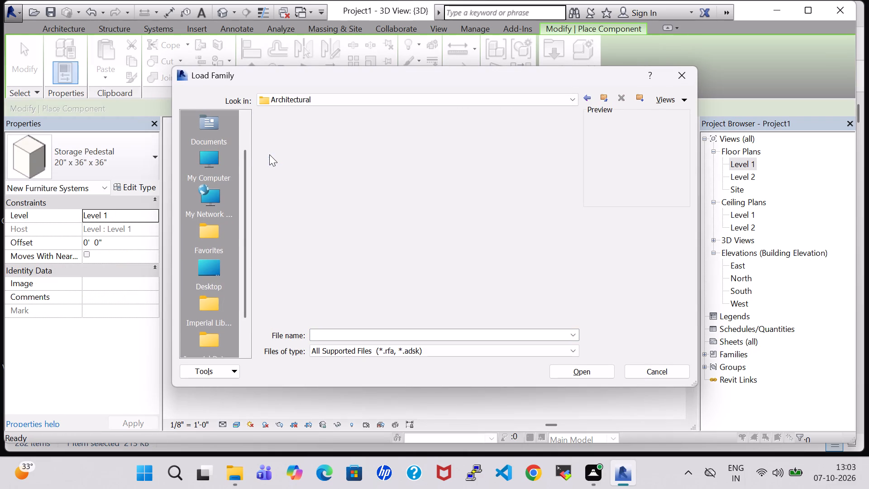
double_click(351, 167)
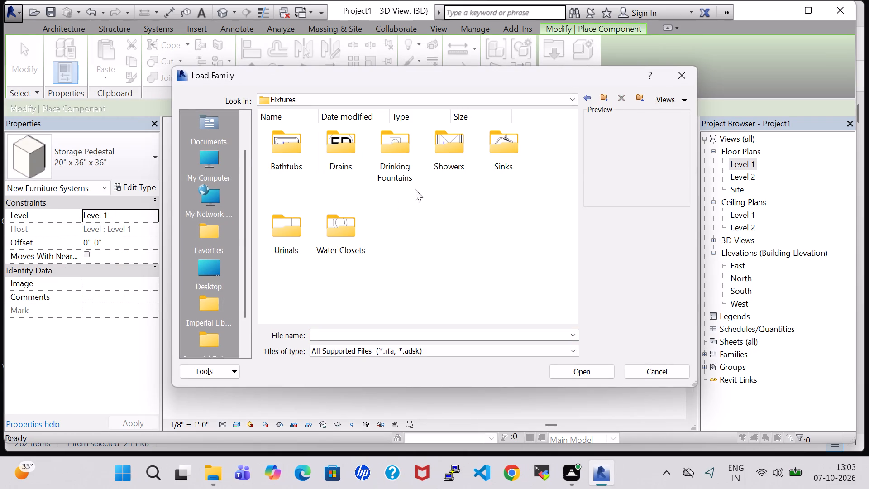
left_click(533, 167)
double_click(508, 153)
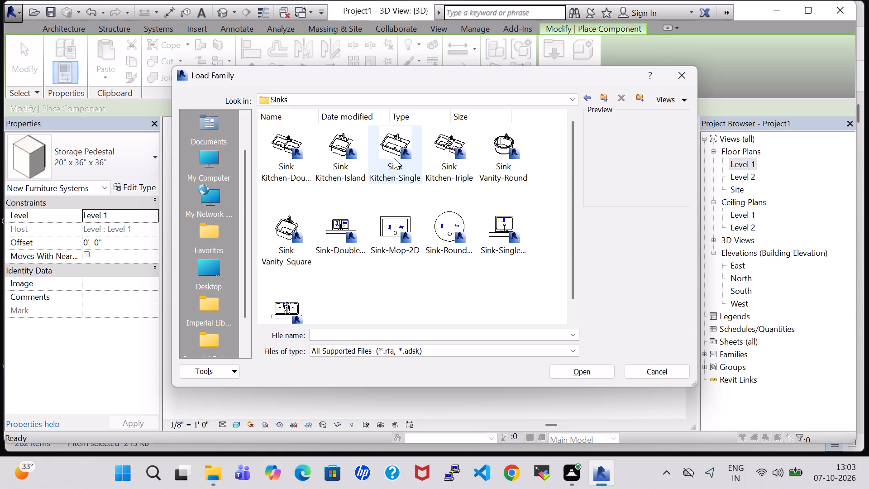
left_click(394, 158)
left_click(597, 378)
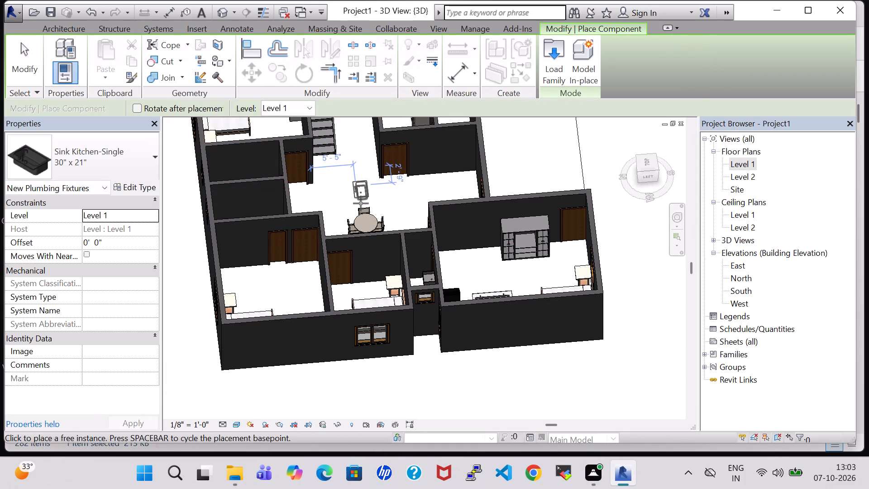
On the Level 1 plan, place a 30" x 21" Sink Kitchen-Single in each upper WC+BATH, back to back with faucets toward their shared wall.
double_click(740, 166)
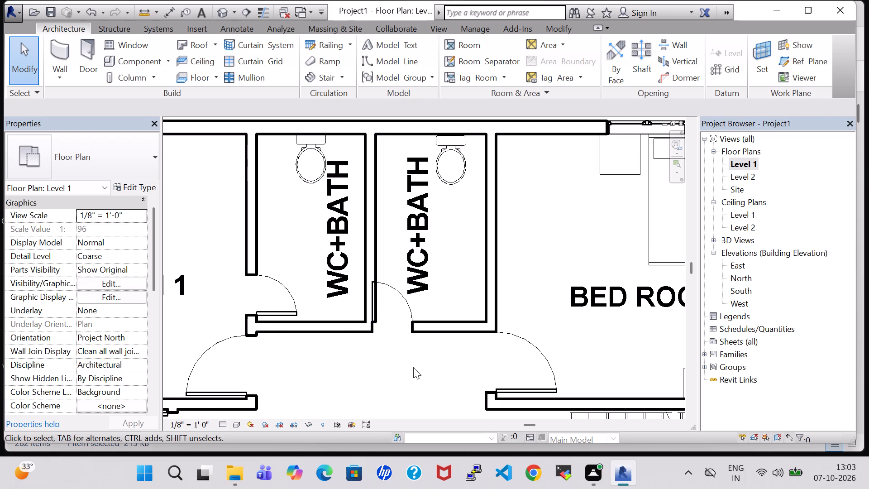
scroll(413, 367, "down", 1)
left_click(138, 62)
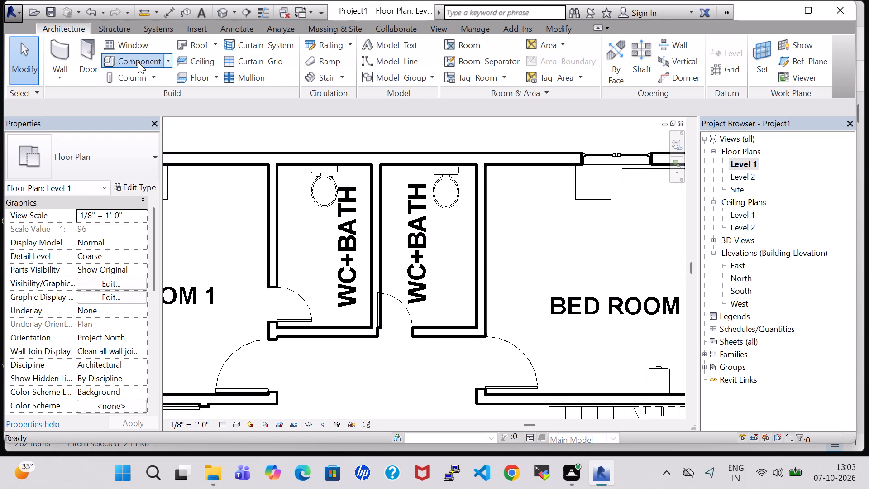
scroll(295, 254, "down", 1)
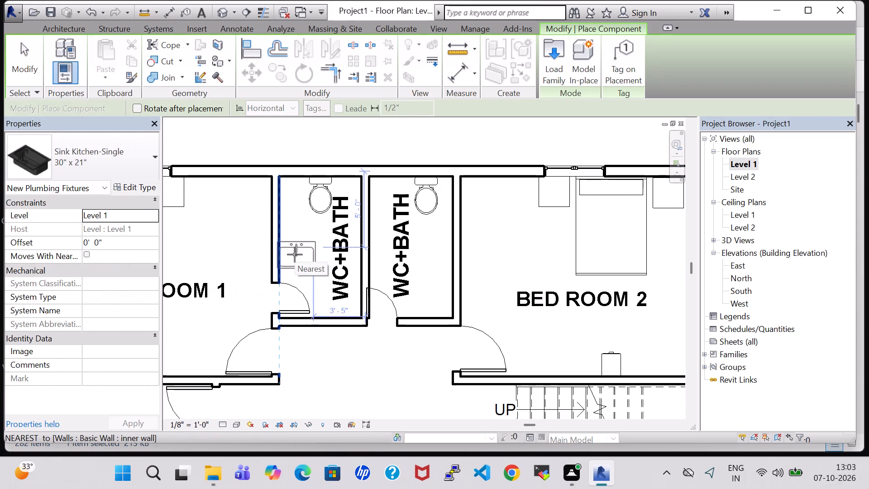
key("space")
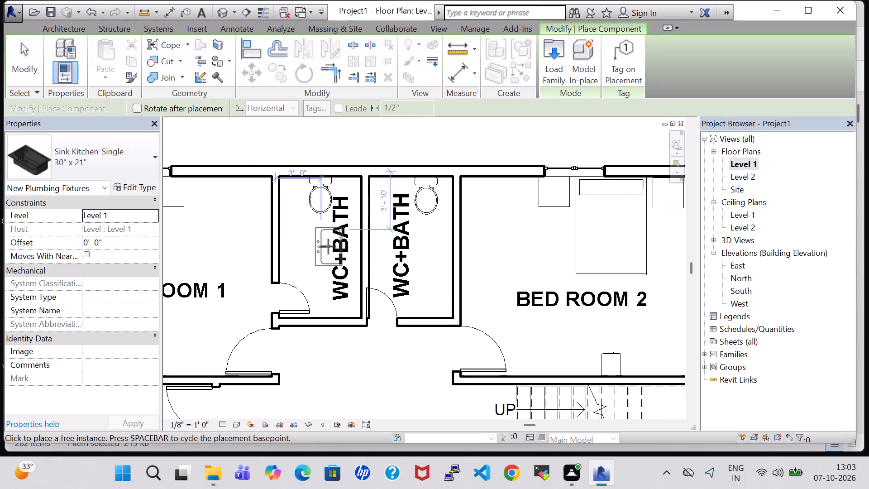
key("space")
key("space")
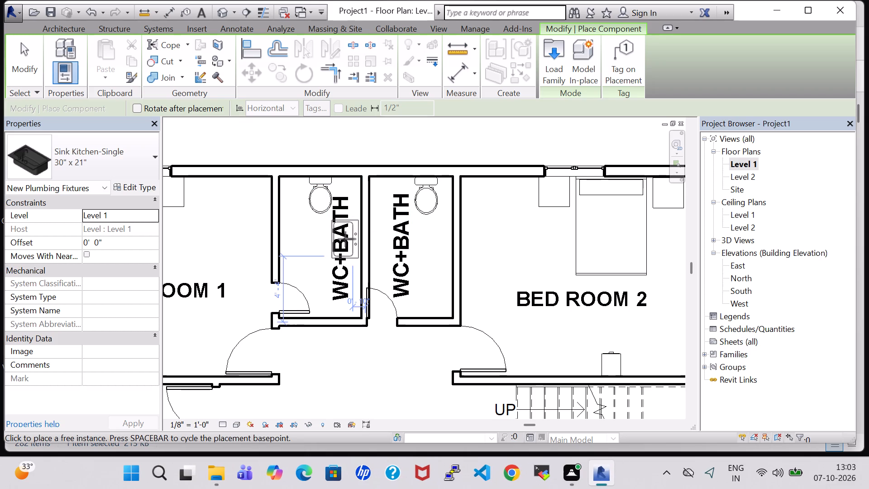
left_click(347, 244)
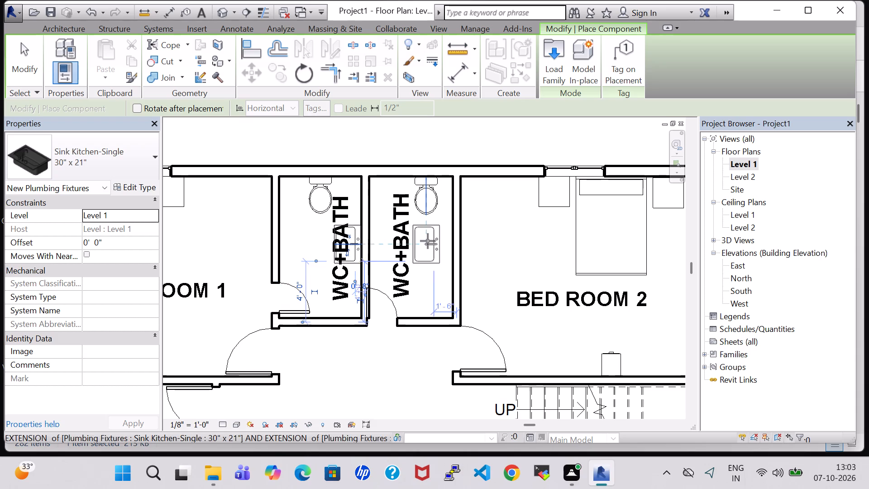
key("space")
key("space")
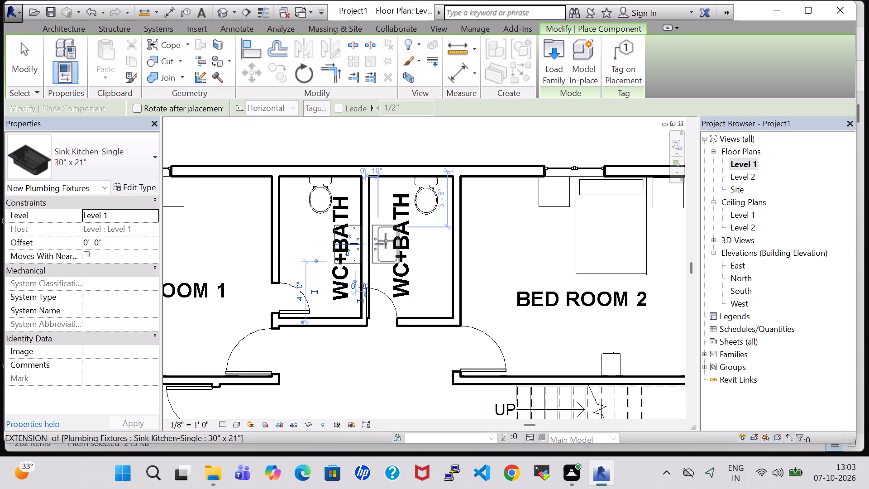
left_click(386, 241)
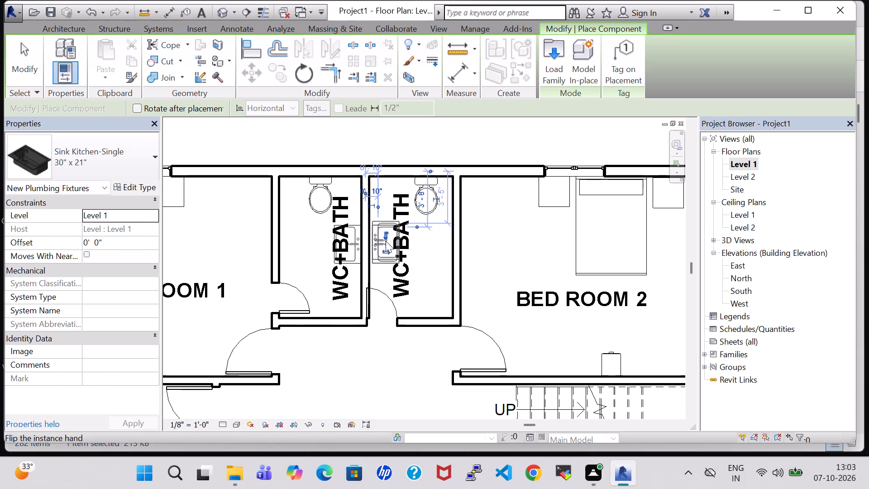
key("Escape")
key("Escape")
key("Escape")
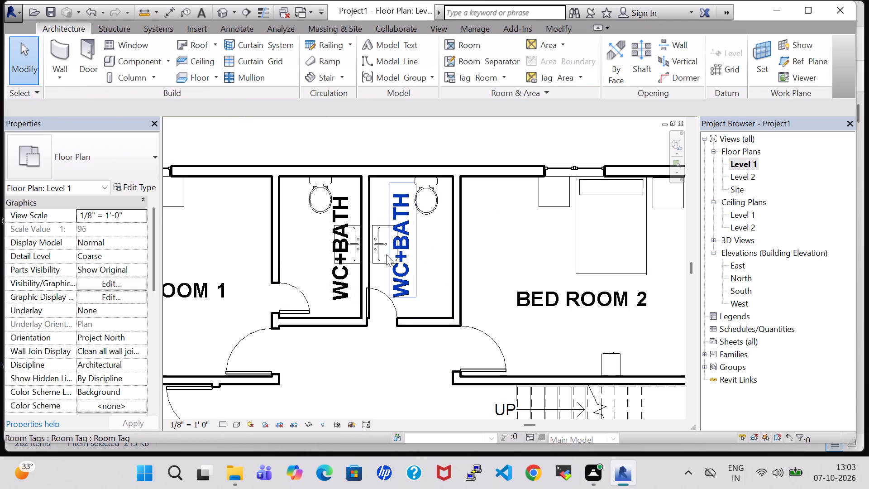
Nudge the sink in the WC+BATH beside Bed Room 2 closer to the shared bathroom wall.
left_click(381, 252)
key("Left")
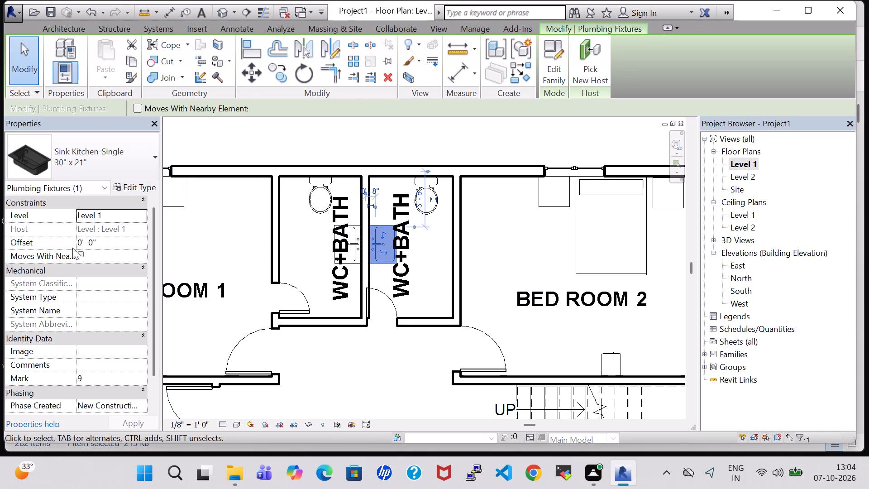
Set the offset of the sink in the WC+BATH beside Bed Room 2 to 4' 0".
left_click(83, 240)
key("BackSpace")
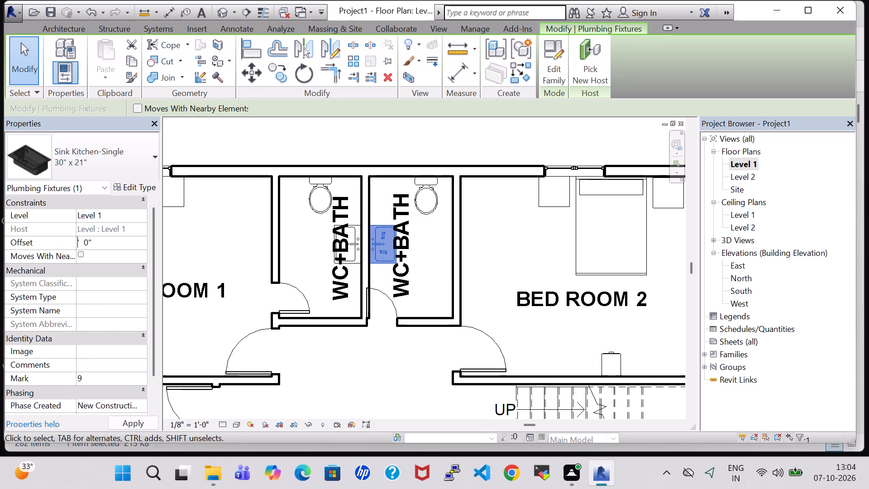
key("4")
key("Return")
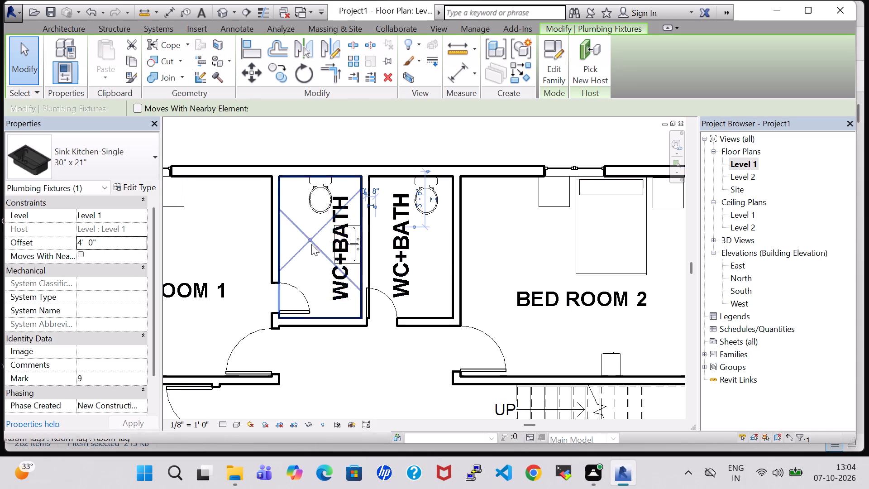
left_click(503, 229)
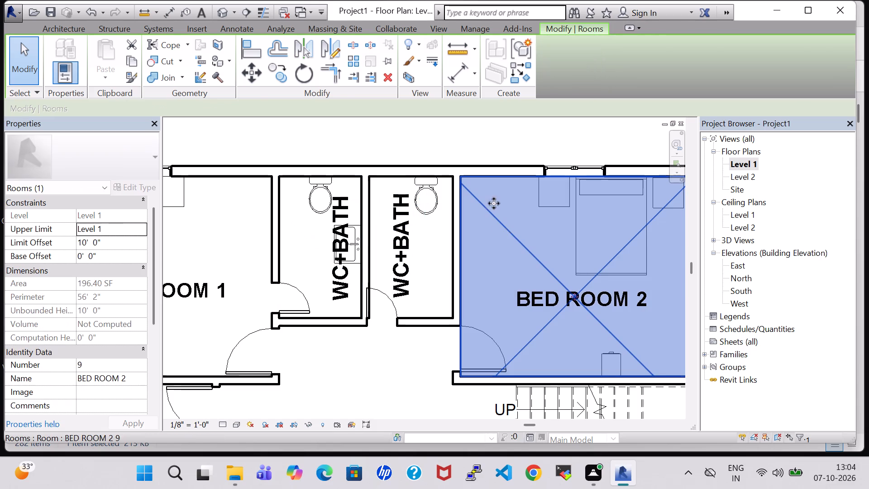
left_click(430, 129)
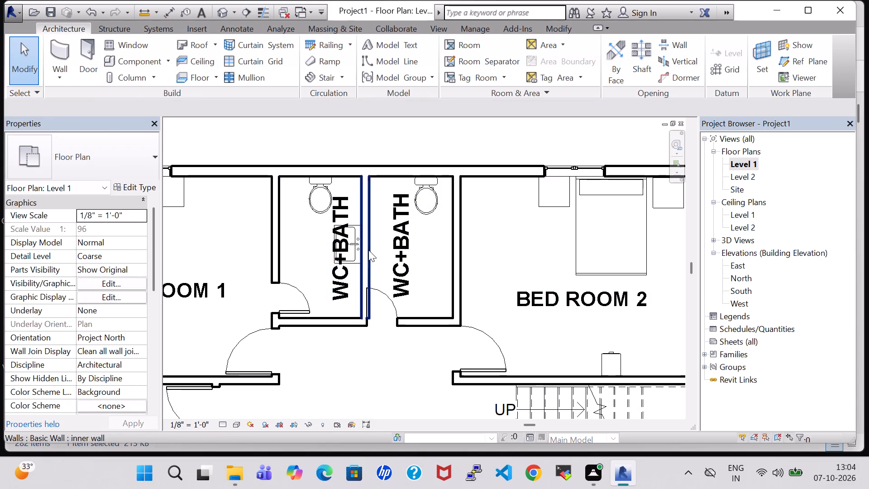
Set the offset of the sink in the WC+BATH beside Bed Room 1 to 4' 0".
scroll(368, 250, "up", 5)
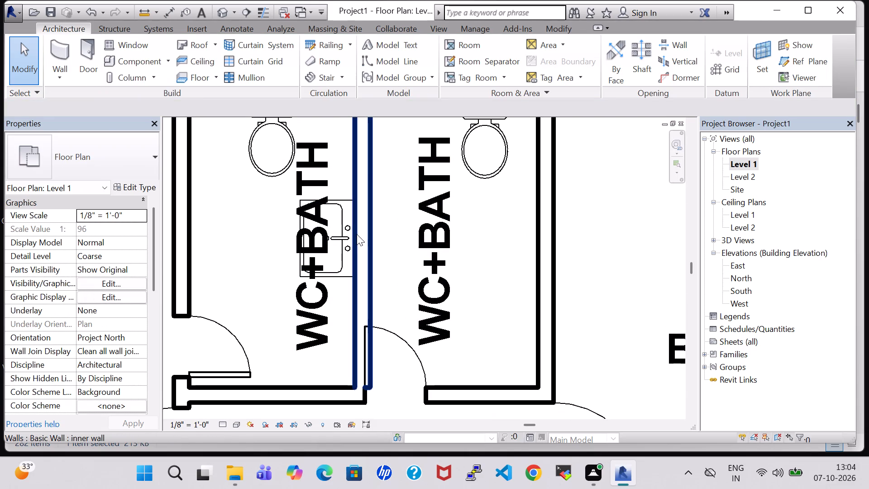
left_click(345, 239)
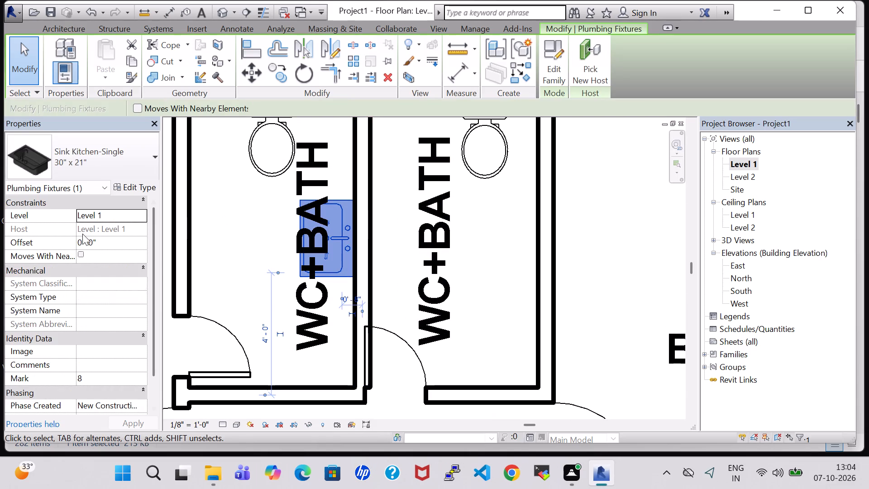
left_click(82, 239)
key("BackSpace")
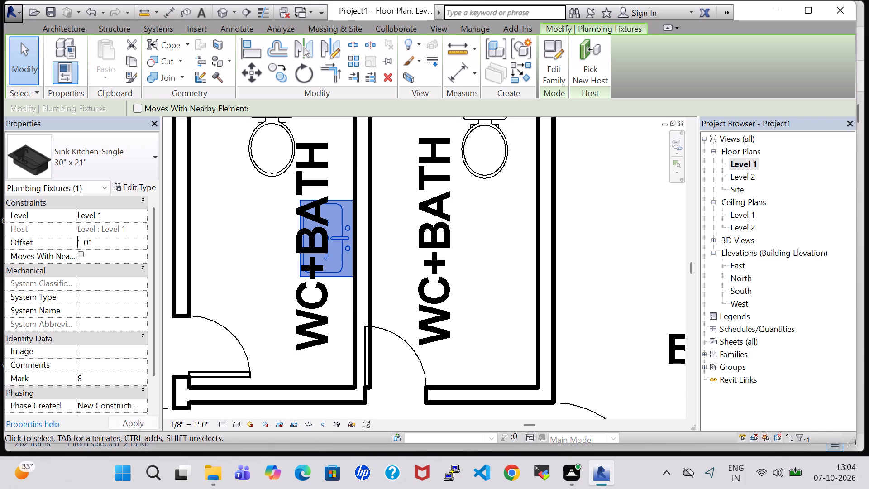
key("4")
key("Return")
key("Return")
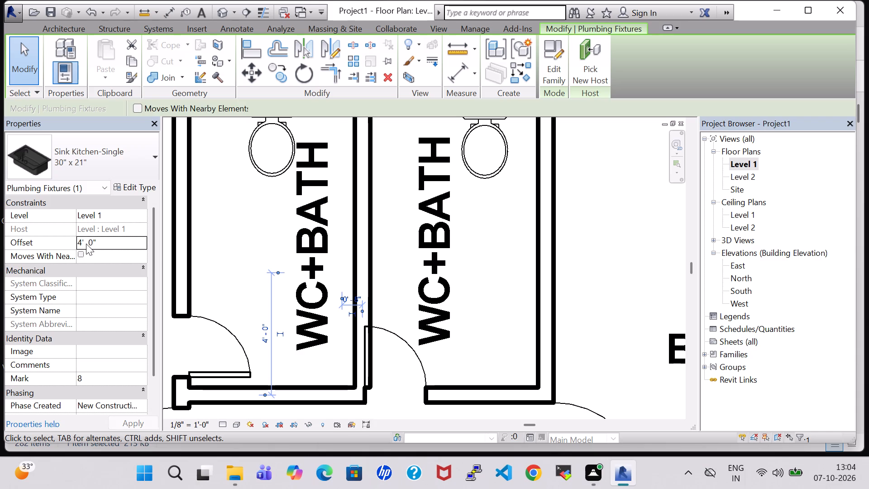
left_click(625, 276)
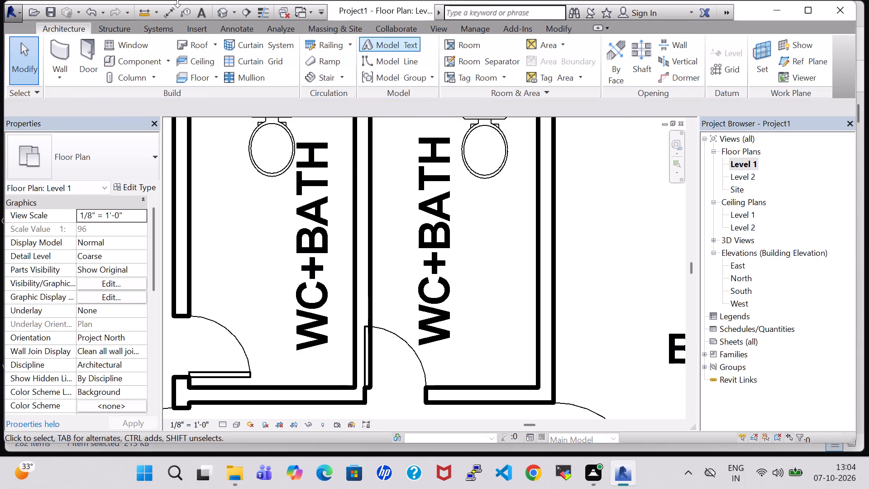
Examine the height and position of both bathroom sinks in the 3D view from several angles.
left_click(215, 17)
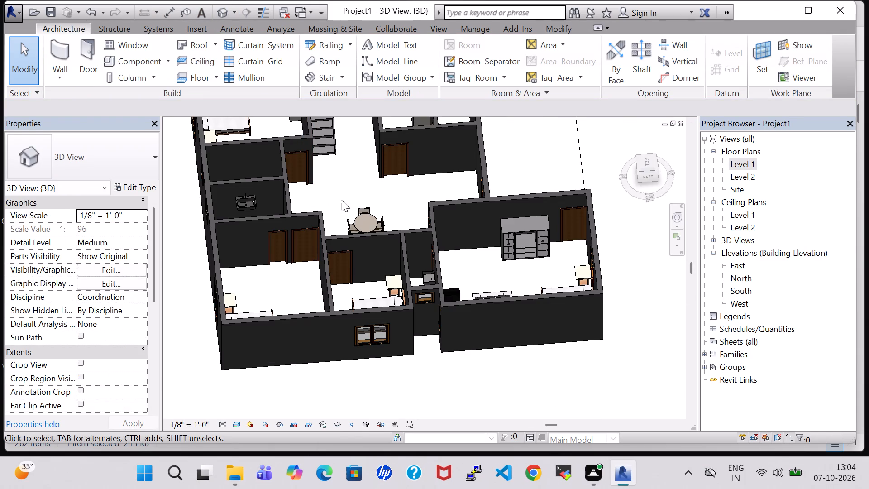
scroll(262, 212, "up", 4, "shift")
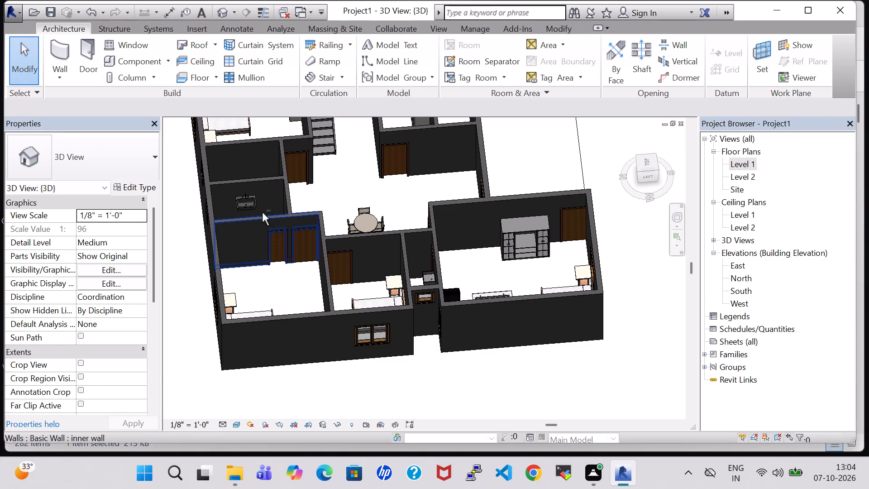
scroll(308, 196, "up", 5)
middle_click_drag(308, 196, 393, 243, "shift")
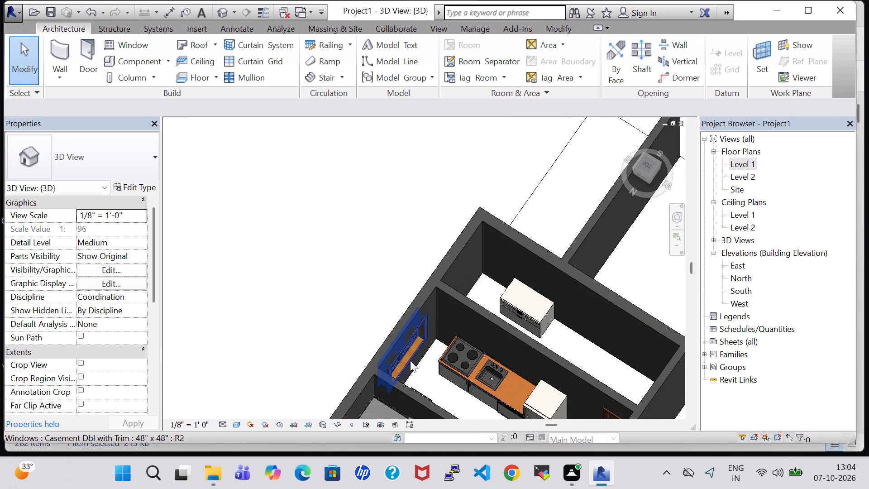
middle_click_drag(334, 323, 438, 97)
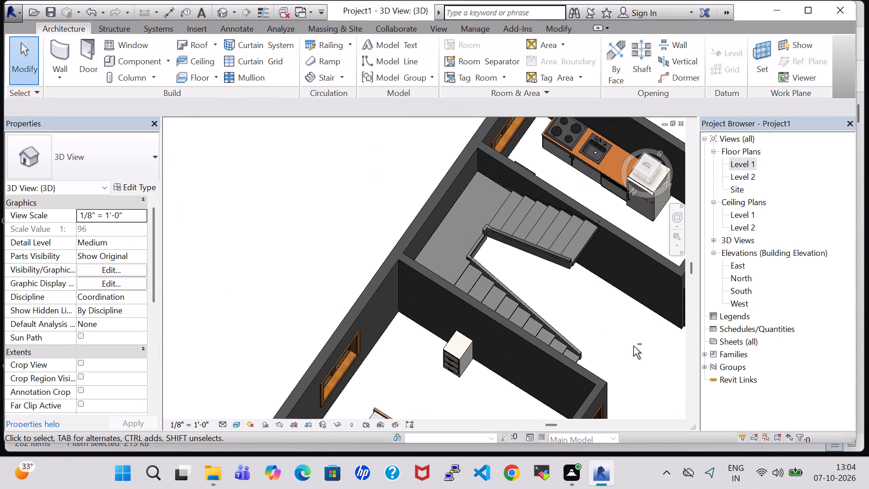
scroll(633, 346, "down", 1, "shift")
middle_click_drag(580, 349, 471, 157)
middle_click_drag(592, 168, 592, 177, "shift")
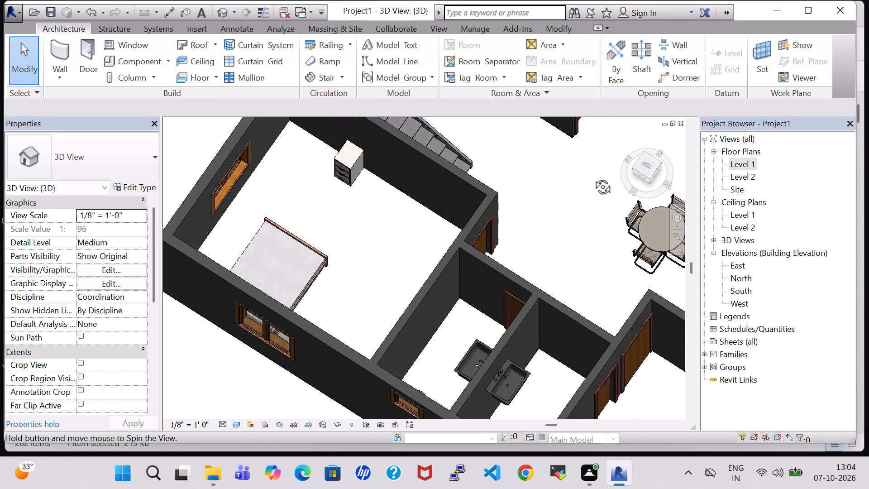
middle_click_drag(592, 177, 587, 222, "shift")
middle_click_drag(492, 264, 482, 174, "shift")
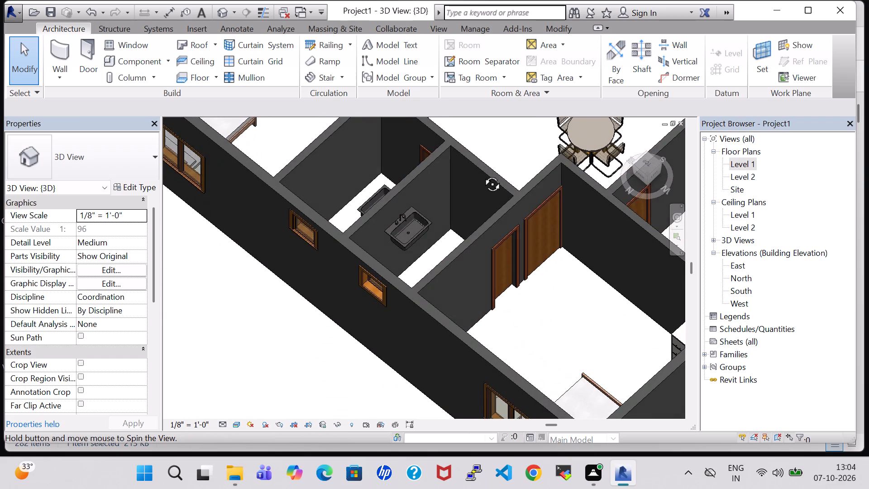
middle_click_drag(482, 174, 482, 167, "shift")
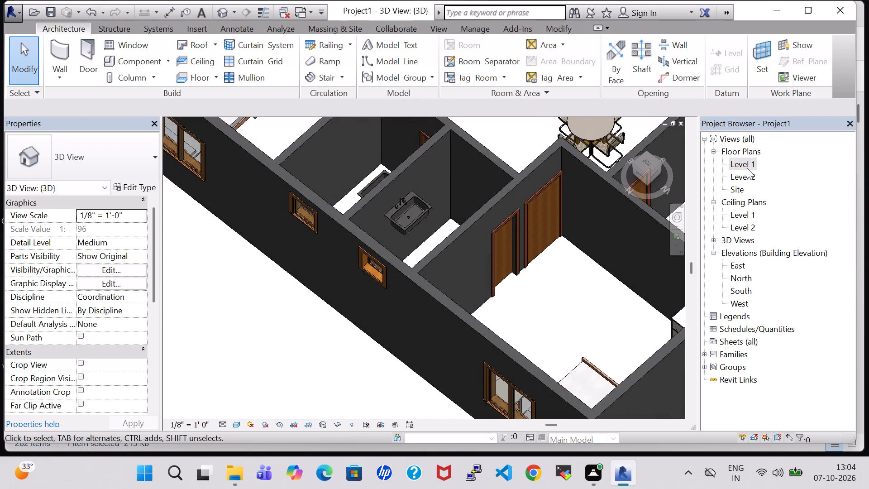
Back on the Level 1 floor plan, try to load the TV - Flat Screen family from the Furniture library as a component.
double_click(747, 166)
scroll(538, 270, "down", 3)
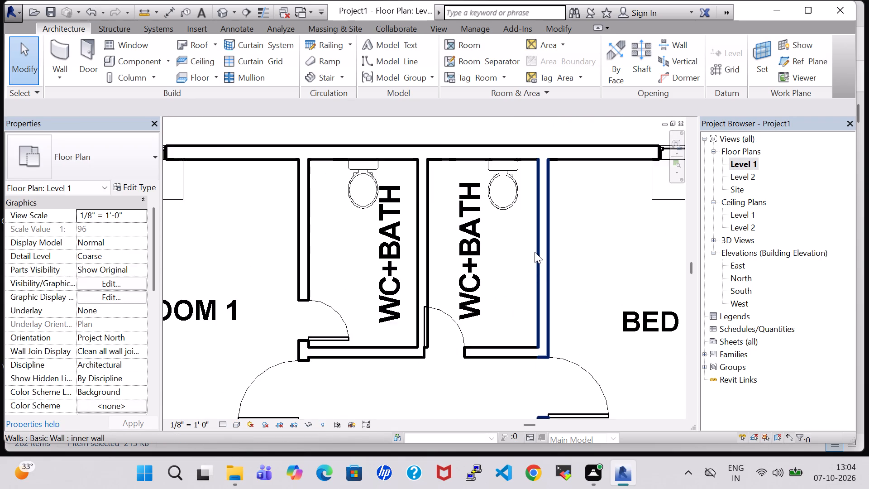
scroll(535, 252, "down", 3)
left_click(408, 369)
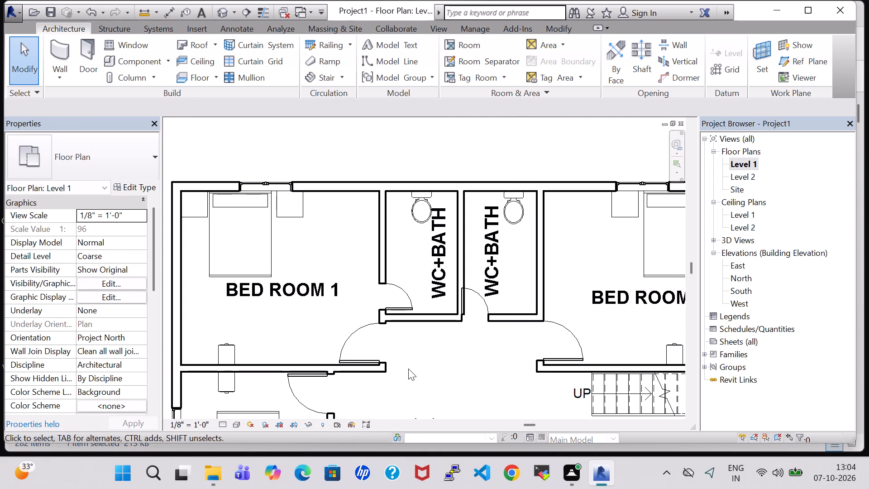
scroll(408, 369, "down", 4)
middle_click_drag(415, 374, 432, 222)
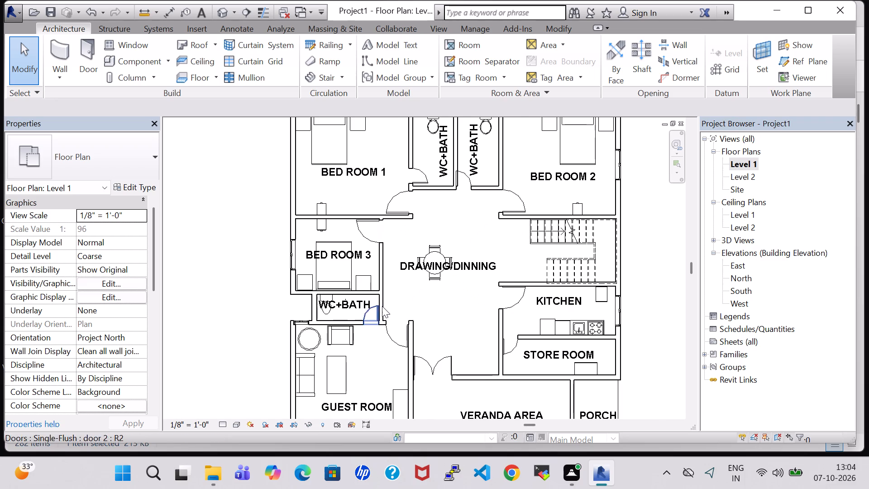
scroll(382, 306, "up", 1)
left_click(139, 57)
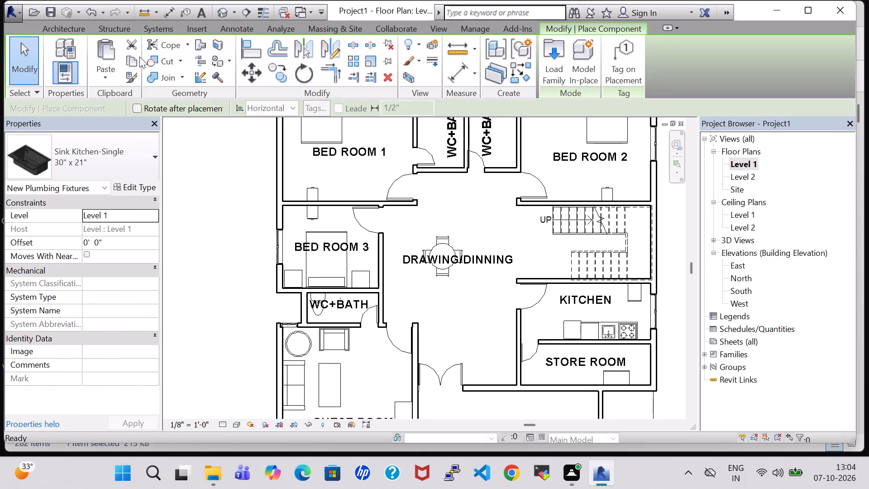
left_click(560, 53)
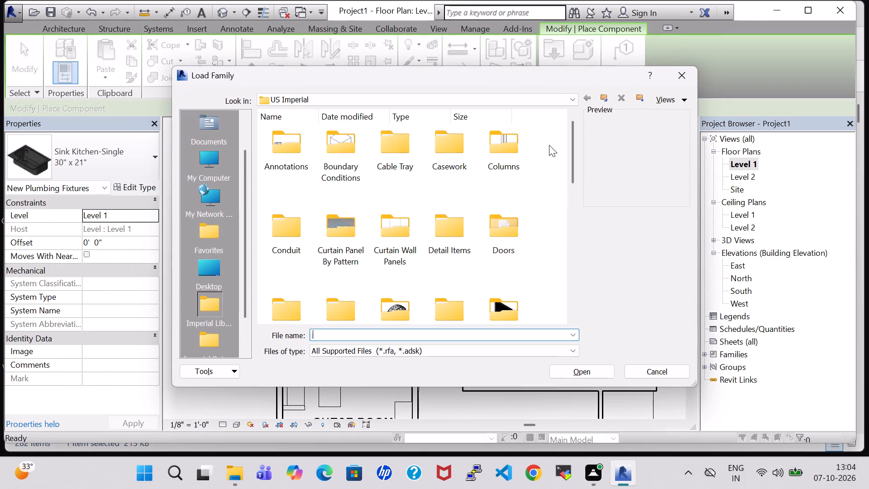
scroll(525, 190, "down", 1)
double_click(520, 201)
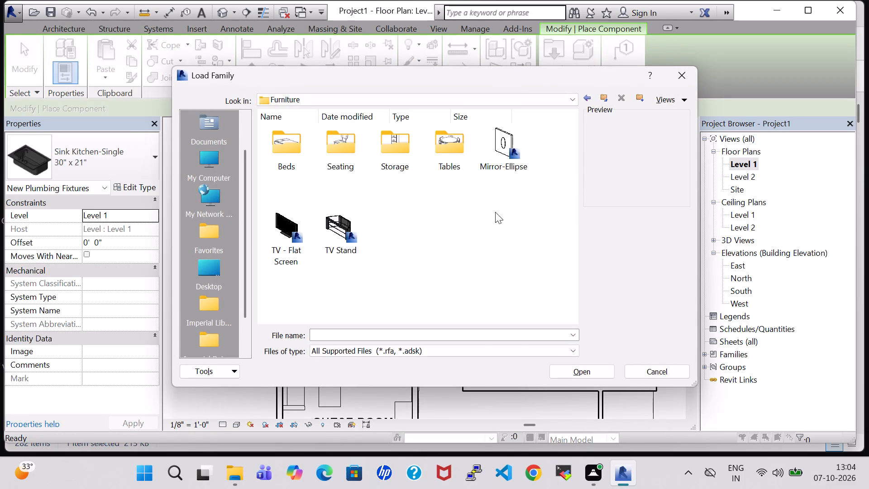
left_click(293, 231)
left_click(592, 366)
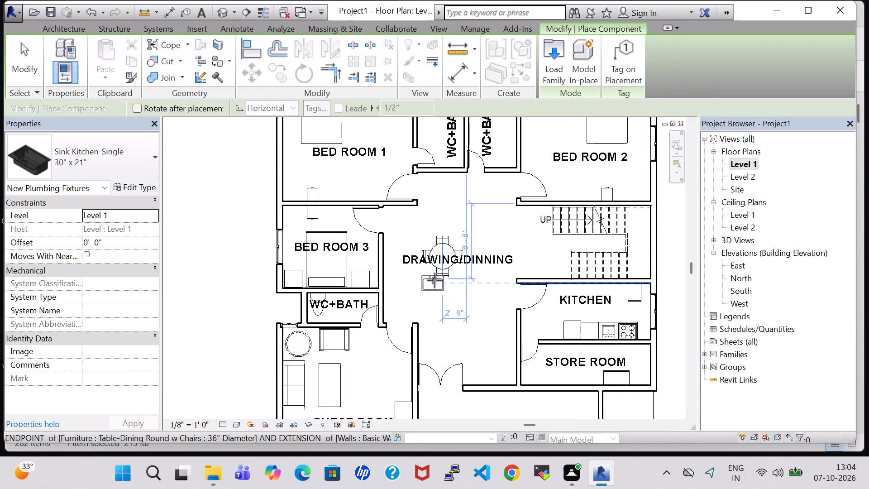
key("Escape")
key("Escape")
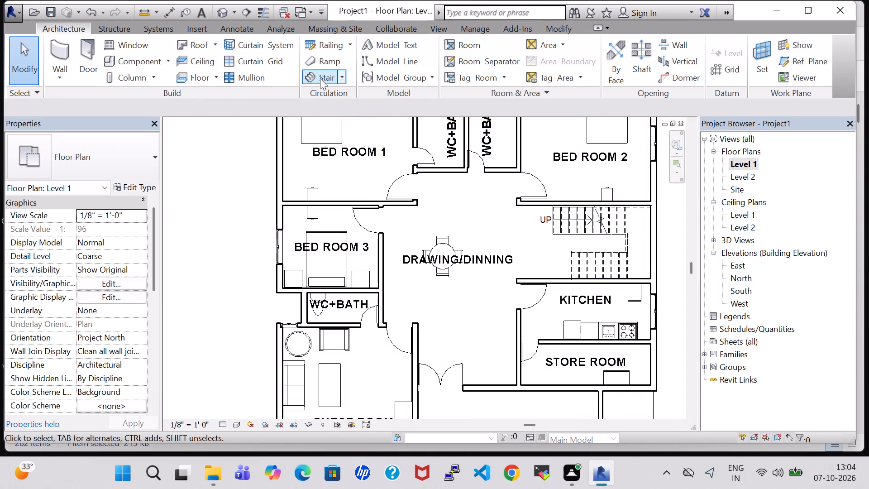
Load the TV Stand family from the Furniture library as a component.
left_click(126, 64)
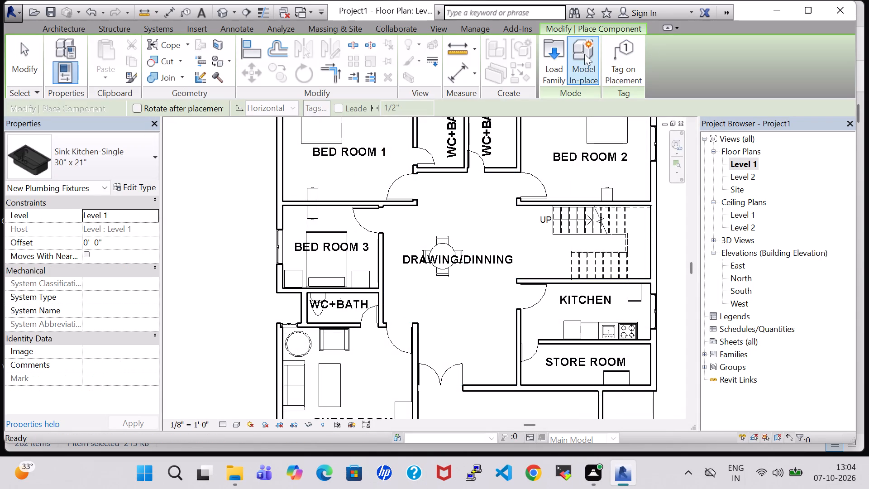
left_click(549, 58)
scroll(439, 225, "down", 3)
scroll(444, 221, "up", 1)
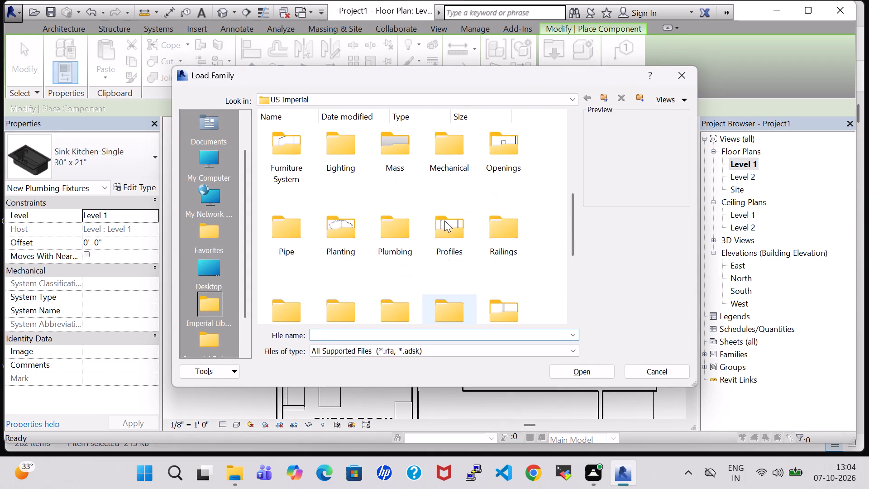
scroll(514, 199, "up", 2)
double_click(505, 307)
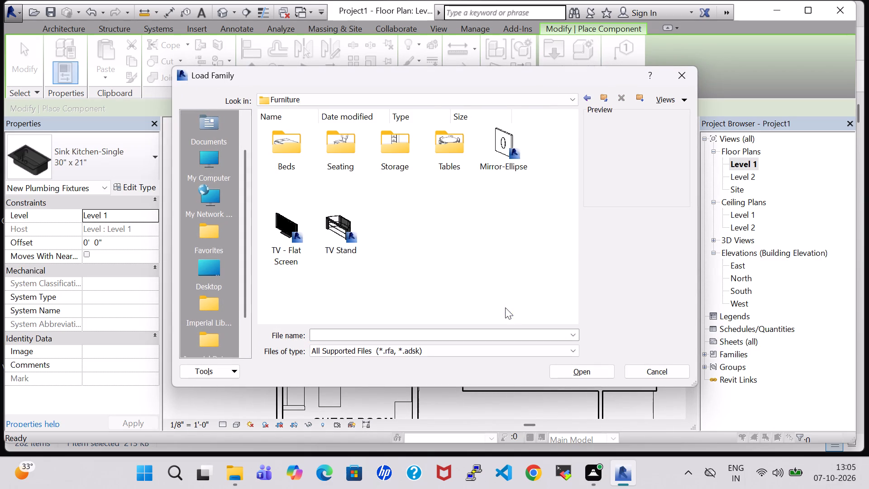
left_click(339, 232)
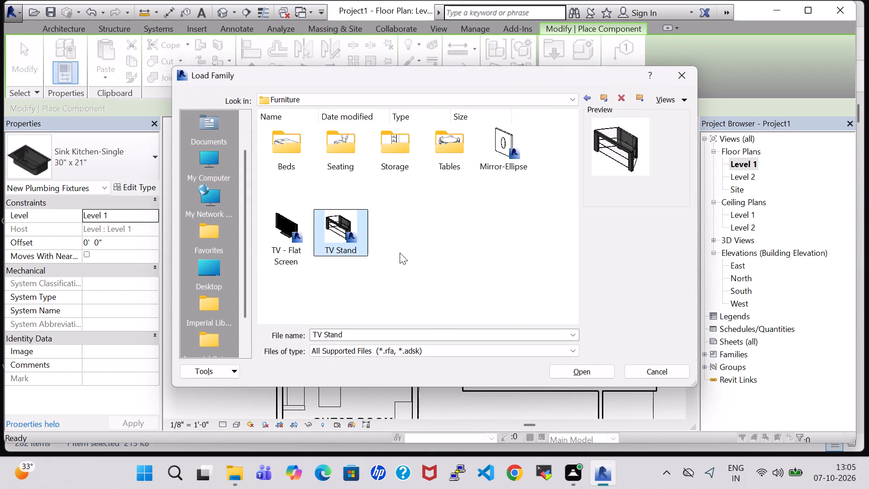
left_click(576, 367)
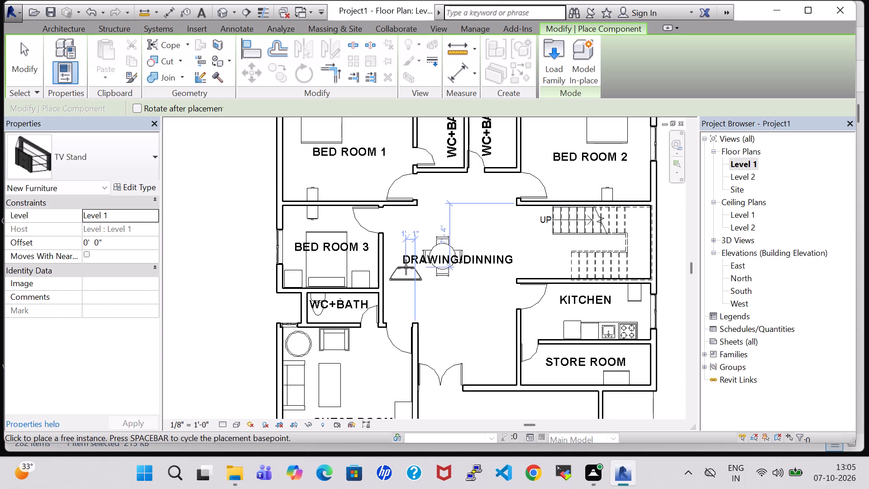
Place the TV Stand in the Drawing/Dinning room with its back against the Bed Room 3 wall, facing the dining table.
key("space")
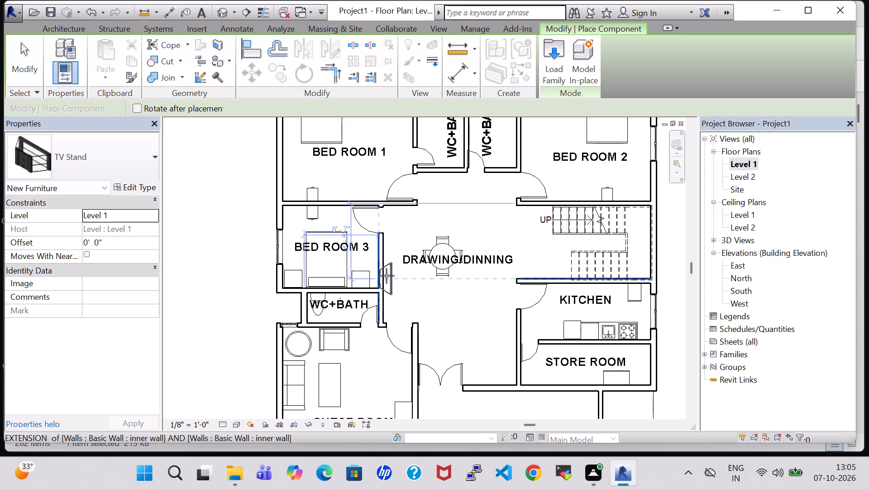
key("space")
key("space")
key("space")
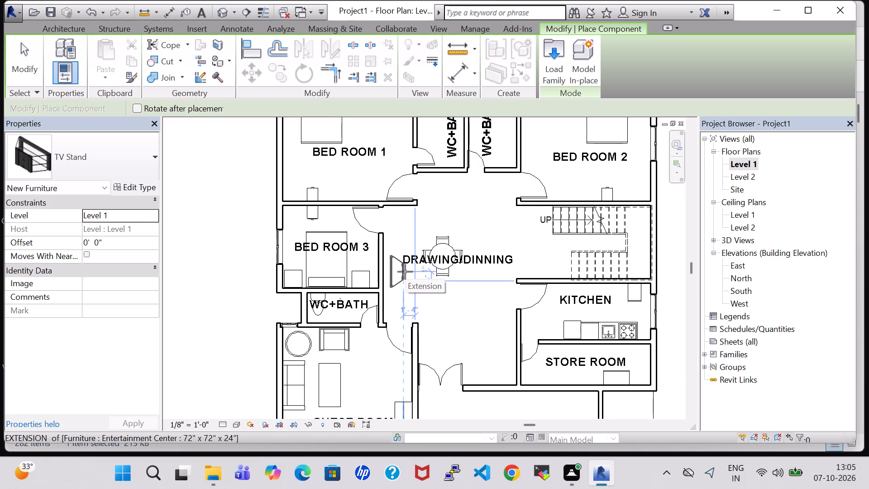
left_click(396, 275)
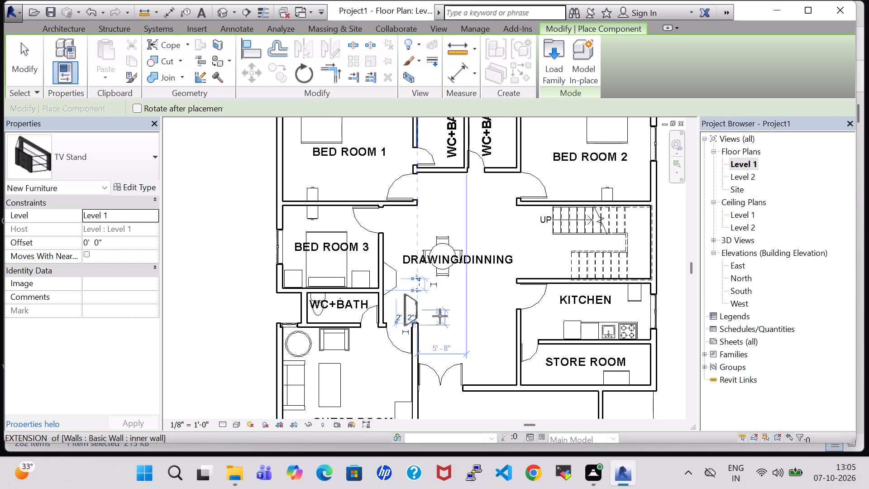
key("Escape")
key("Escape")
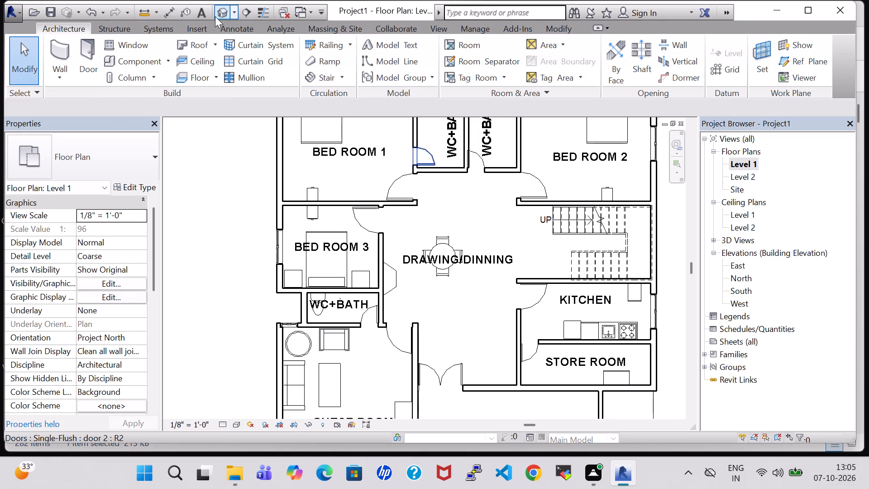
Examine the TV stand and dining table in the Drawing/Dinning room in the 3D view from several angles.
left_click(215, 16)
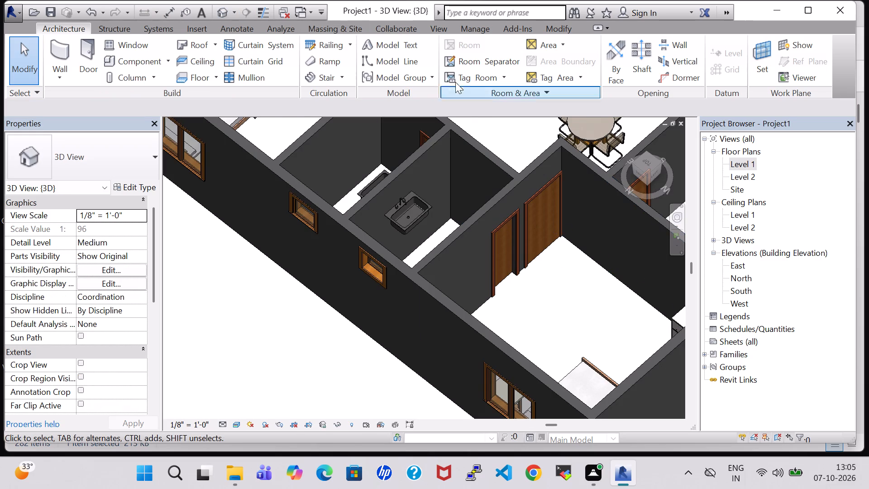
middle_click_drag(500, 149, 567, 272, "shift")
middle_click_drag(653, 235, 193, 167)
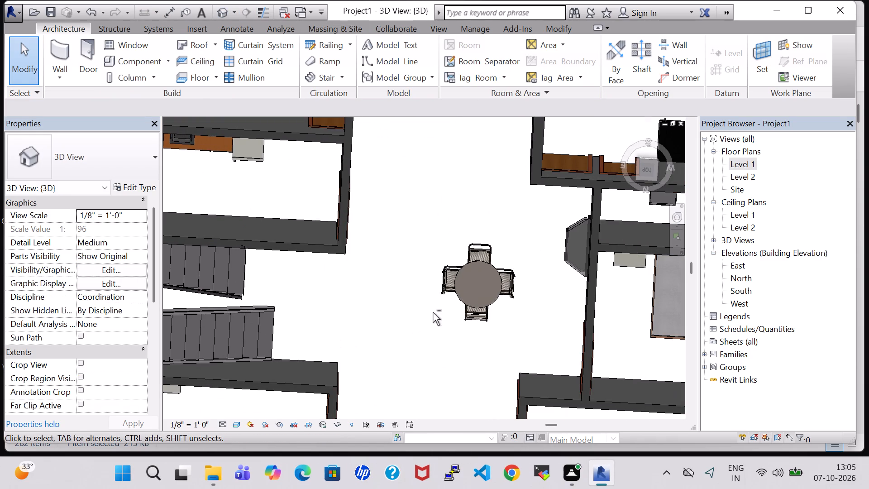
middle_click_drag(433, 312, 493, 238, "shift")
middle_click_drag(605, 283, 372, 284)
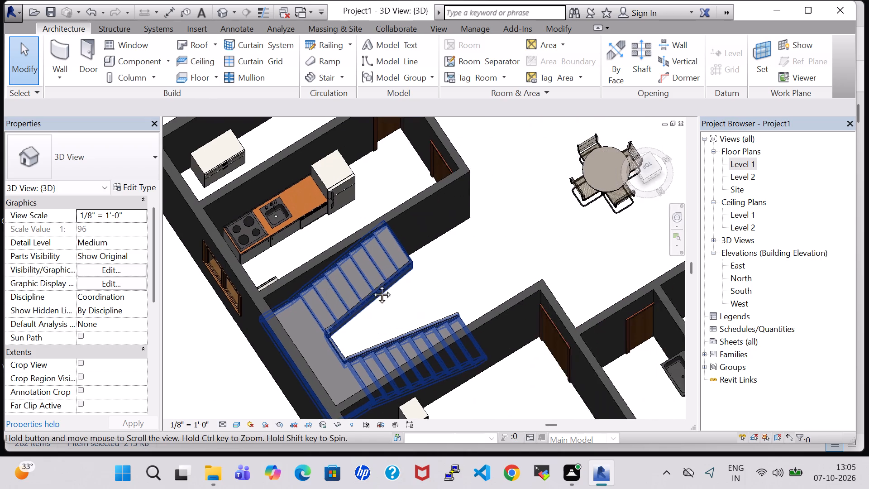
middle_click_drag(372, 284, 338, 284)
scroll(349, 284, "up", 1)
middle_click_drag(532, 210, 377, 276)
middle_click_drag(377, 276, 380, 276)
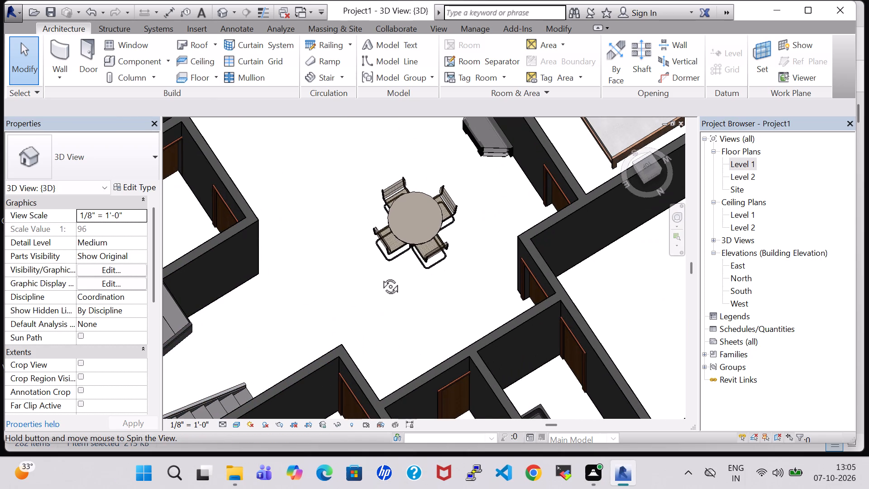
middle_click_drag(380, 276, 460, 192)
middle_click_drag(463, 269, 344, 430)
scroll(463, 269, "down", 1)
middle_click_drag(460, 269, 460, 270)
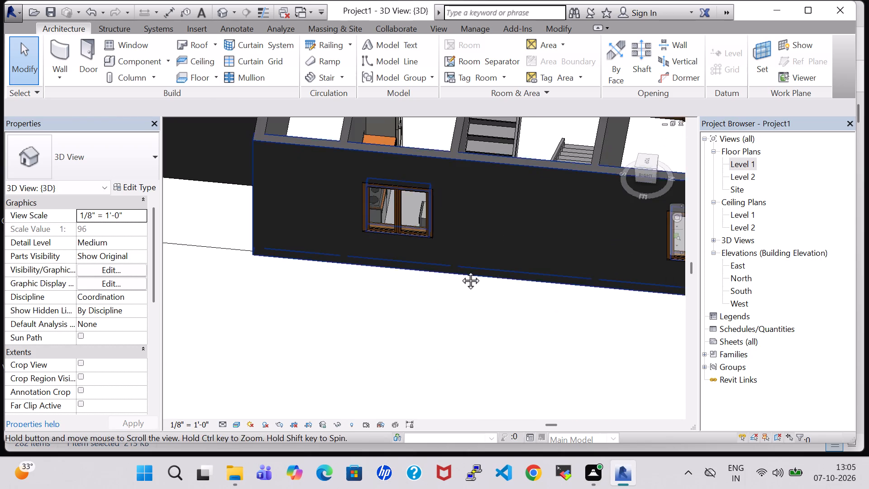
middle_click_drag(460, 270, 392, 416)
middle_click_drag(500, 191, 482, 354)
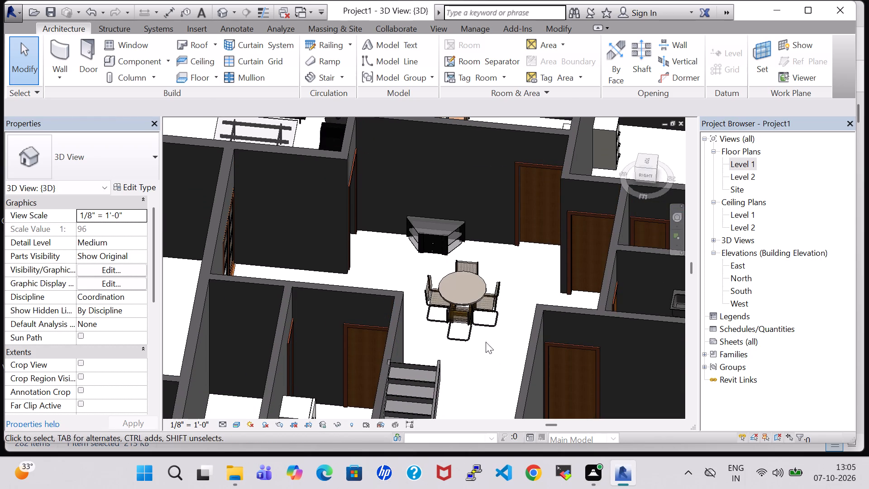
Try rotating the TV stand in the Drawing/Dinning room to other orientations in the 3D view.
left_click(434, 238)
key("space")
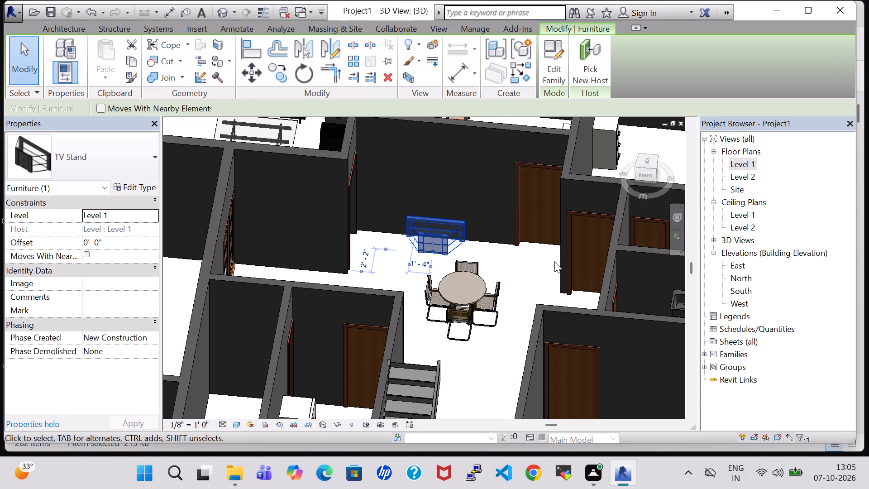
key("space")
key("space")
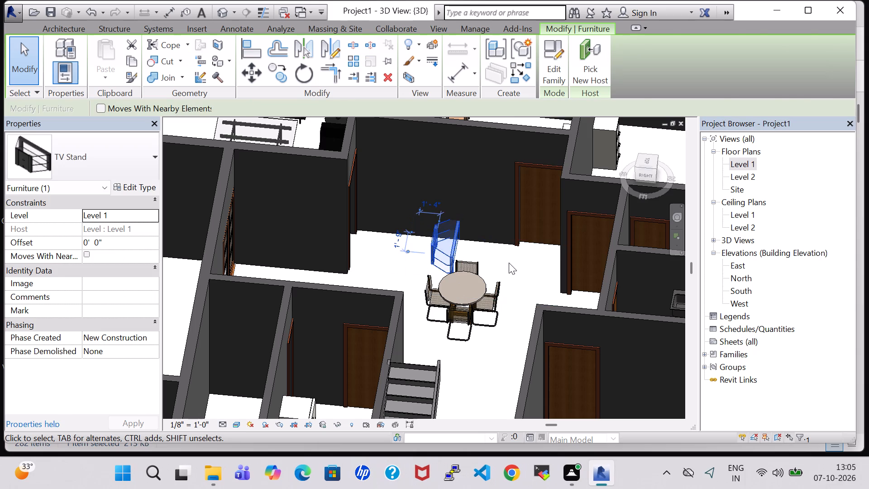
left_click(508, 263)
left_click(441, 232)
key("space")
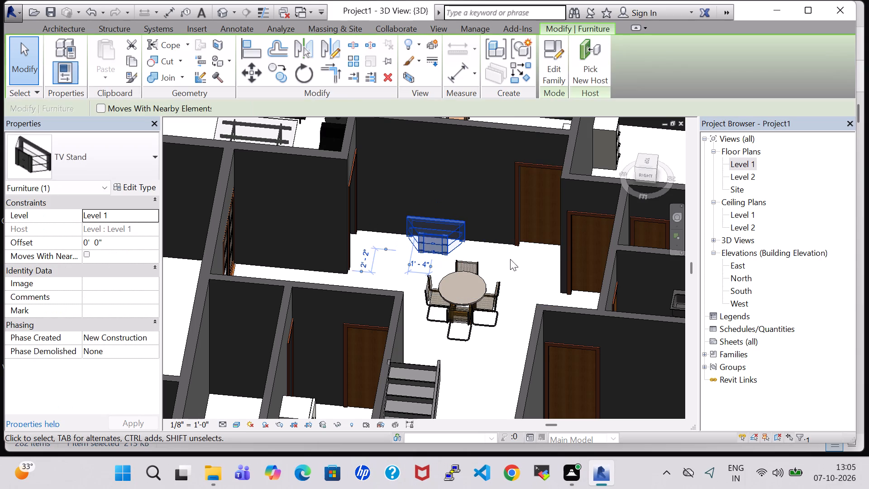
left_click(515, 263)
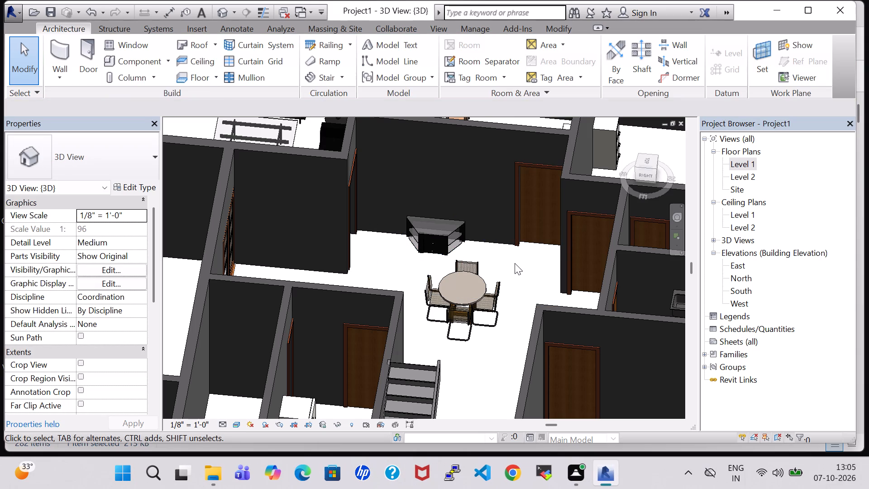
Inspect the TV stand up close in the 3D view and review the whole Level 1 floor plan.
scroll(439, 241, "up", 4)
scroll(619, 283, "up", 1)
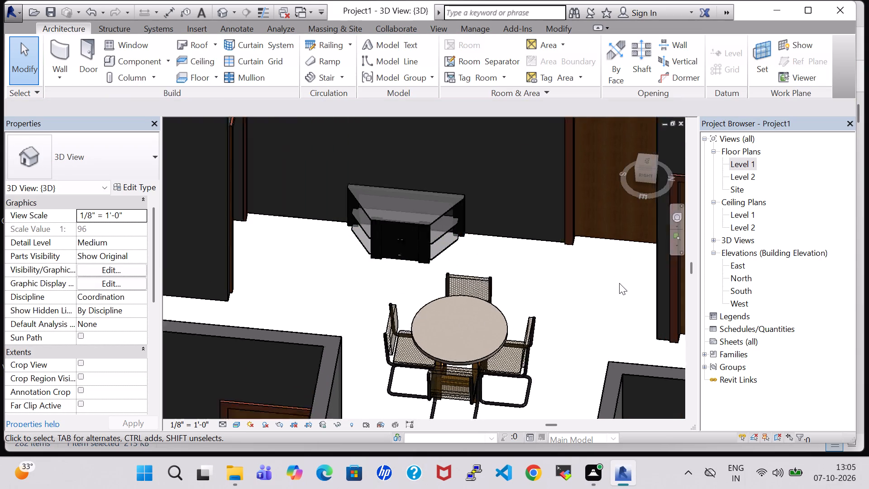
scroll(619, 283, "up", 2)
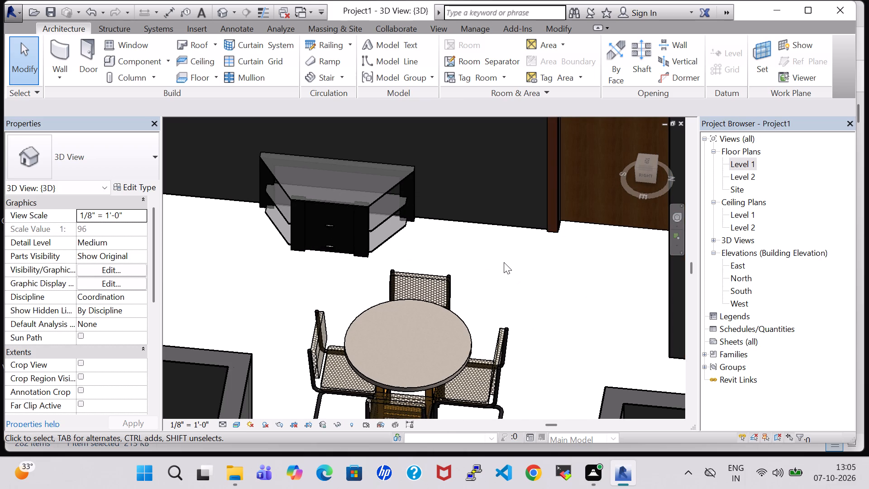
scroll(504, 262, "down", 1)
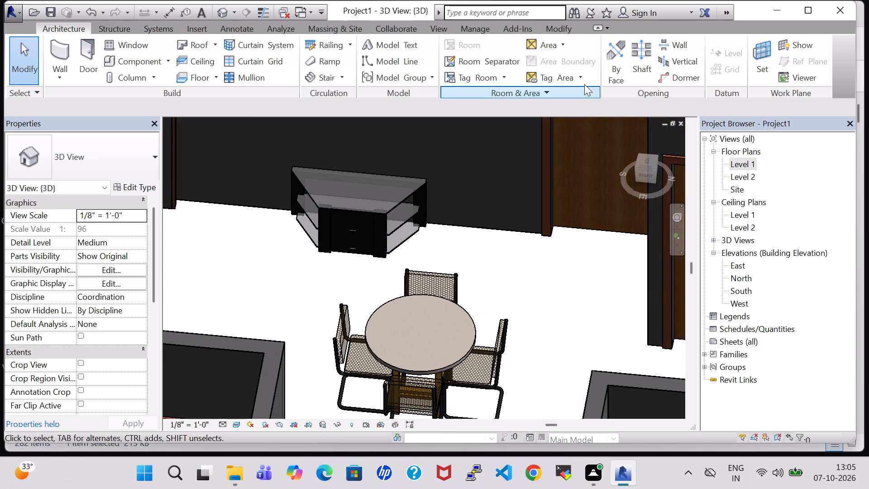
double_click(744, 162)
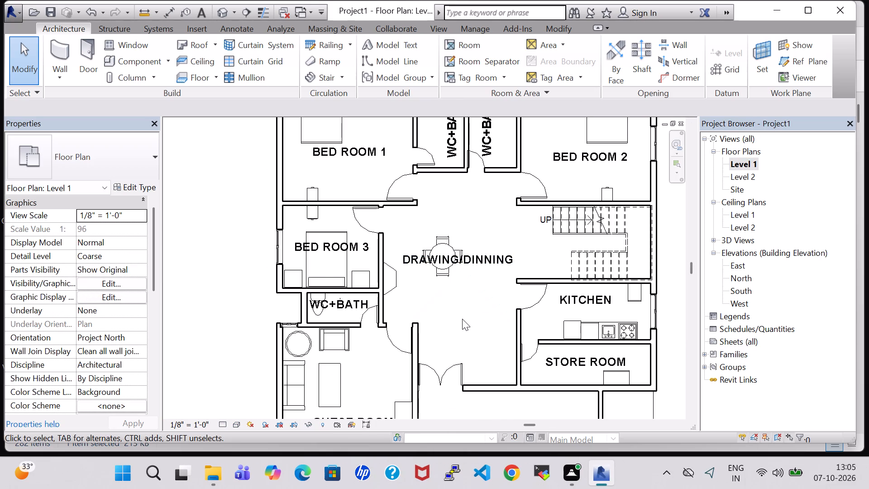
scroll(462, 319, "down", 2)
left_click(666, 283)
scroll(666, 283, "down", 2)
middle_click_drag(640, 282, 544, 238)
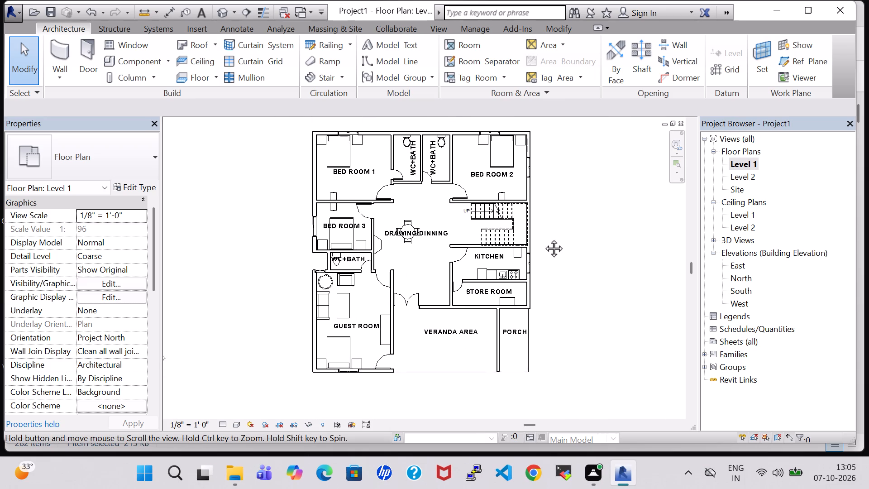
middle_click_drag(544, 238, 536, 240)
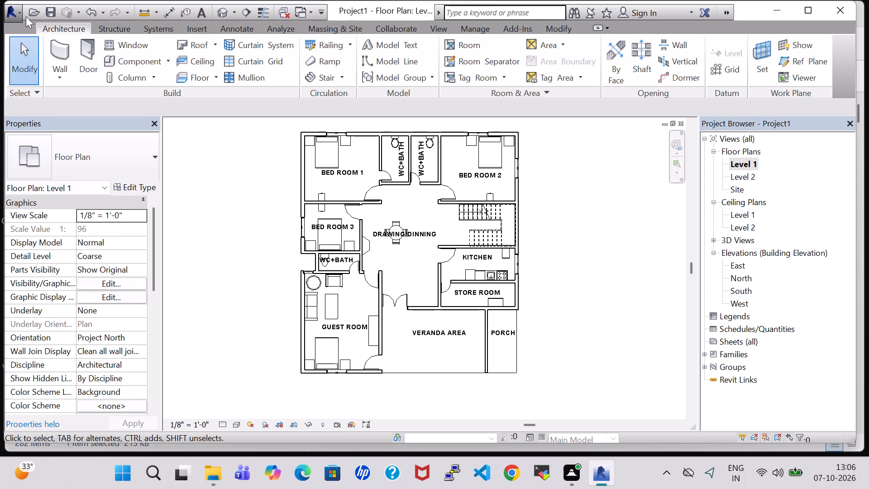
Save the project under the name Project8 in the work folder on the Desktop.
left_click(13, 16)
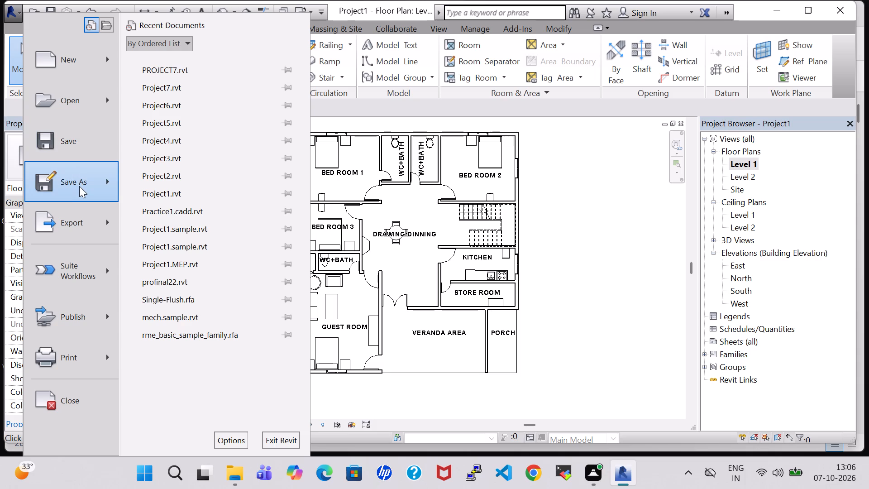
left_click(194, 85)
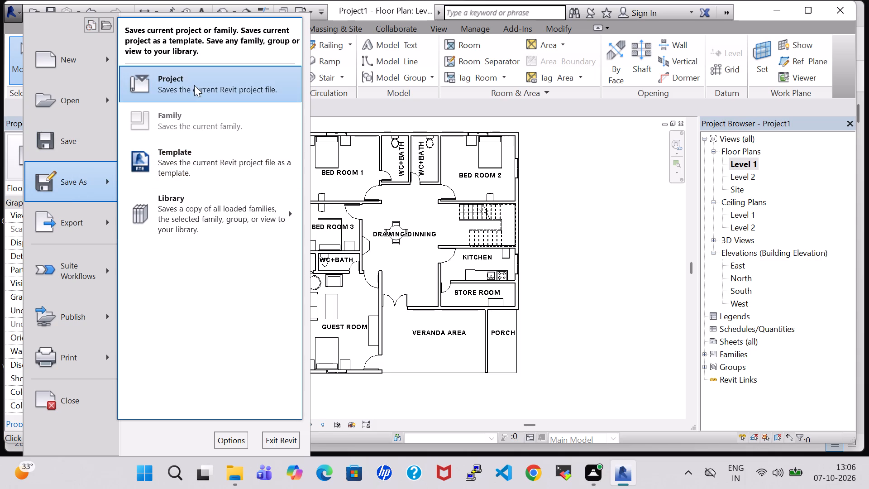
left_click(368, 336)
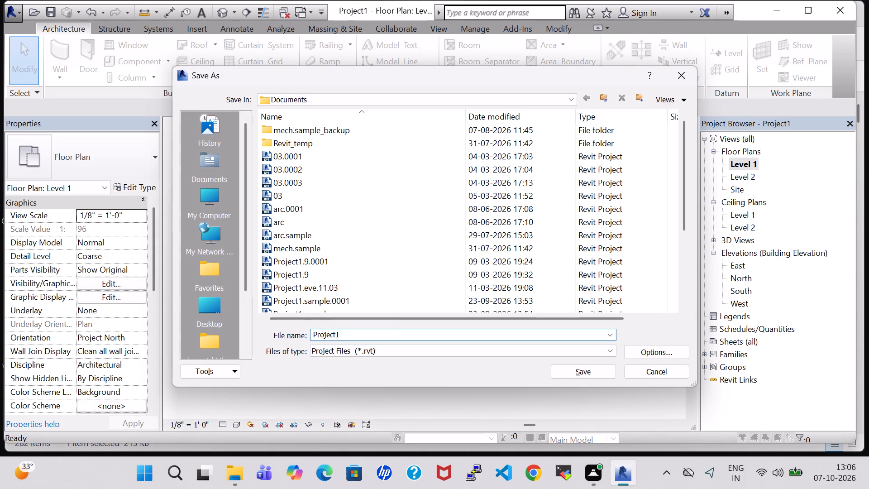
key("BackSpace")
key("8")
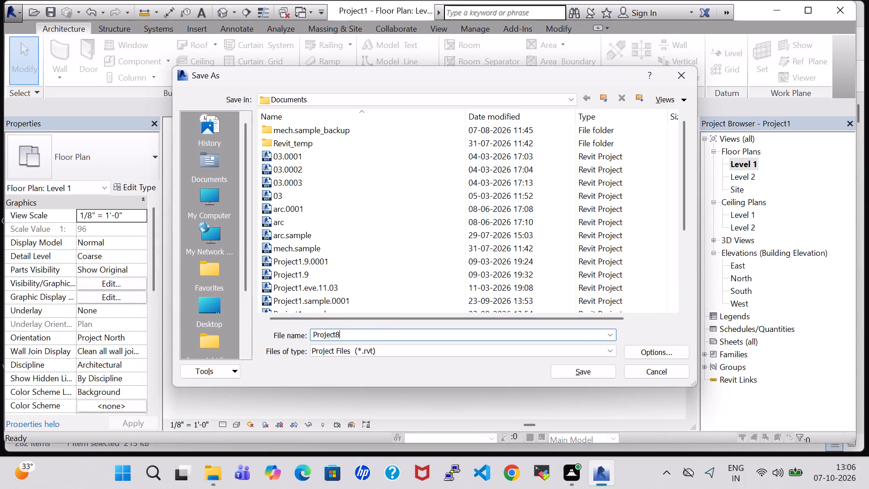
double_click(205, 297)
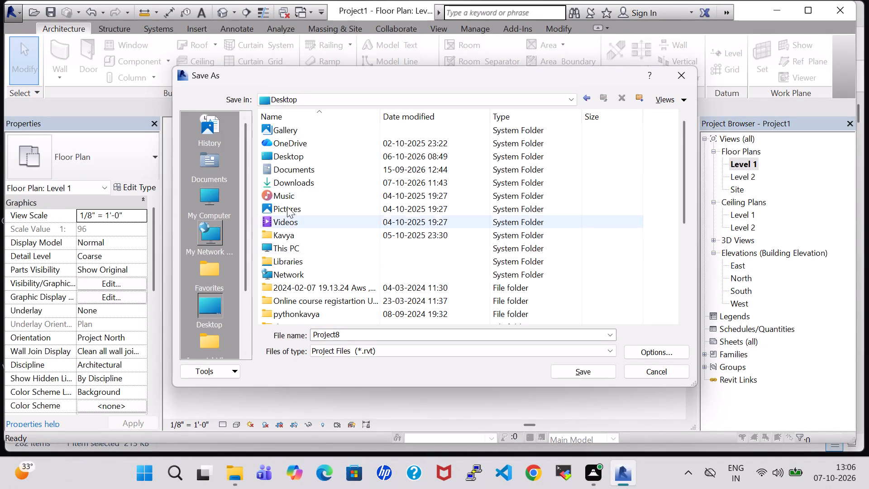
left_click(297, 150)
double_click(297, 153)
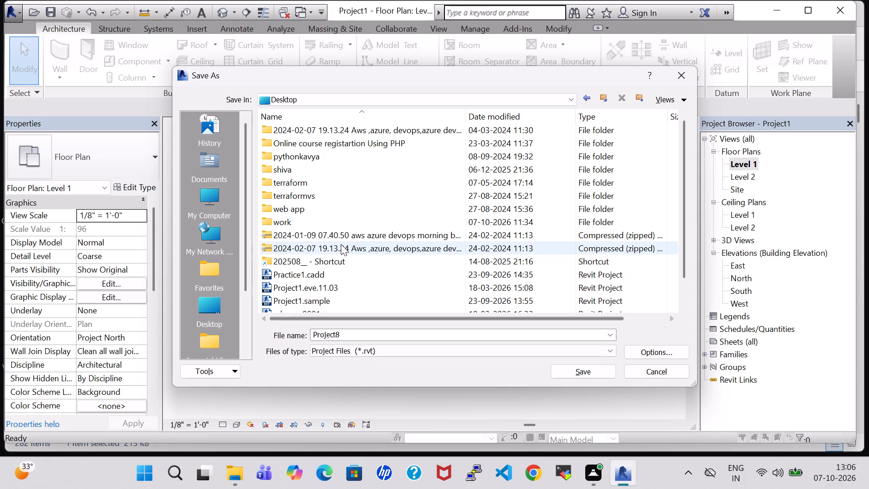
double_click(289, 219)
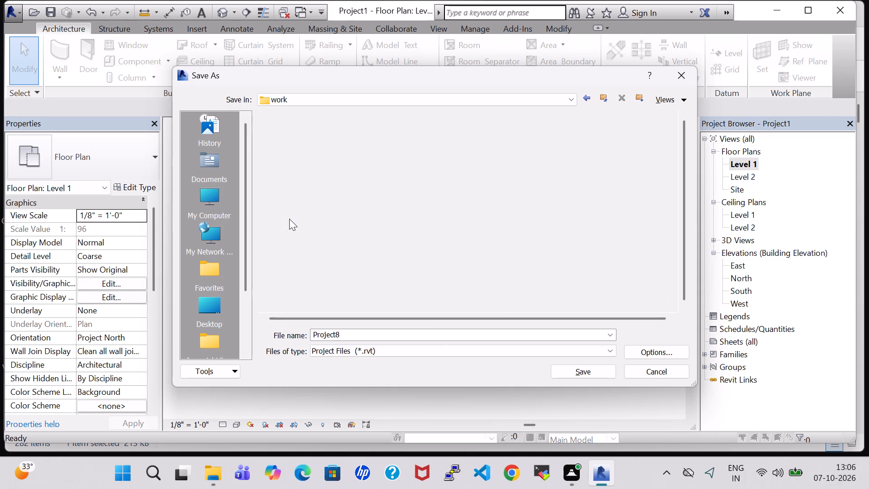
left_click(590, 369)
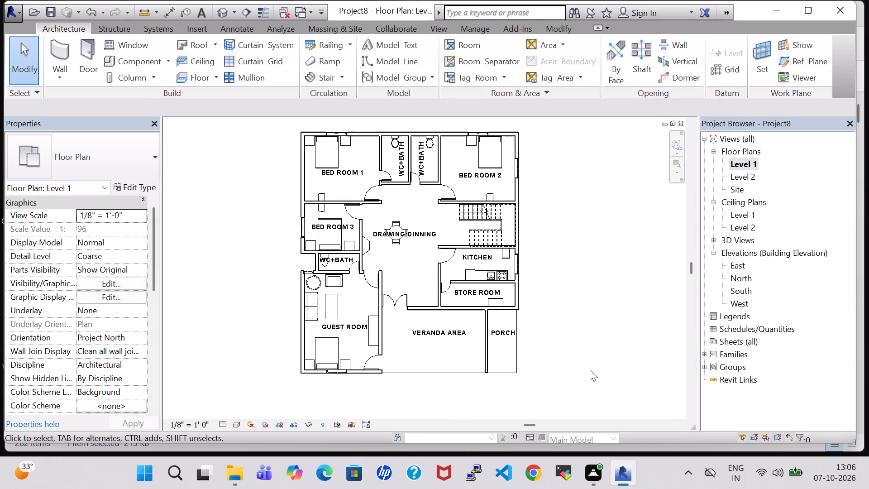
Examine the furnished rooms, staircase and walls of the house in the 3D view from several angles.
left_click(227, 13)
scroll(548, 244, "down", 6)
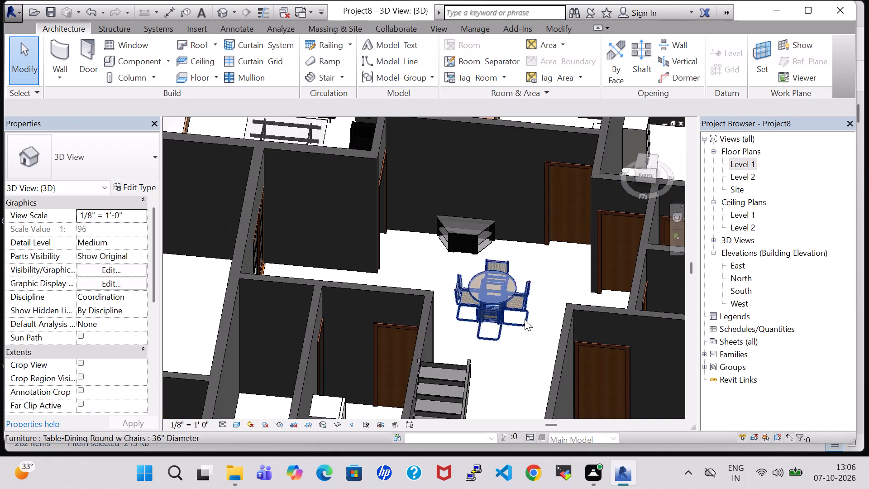
middle_click_drag(508, 365, 500, 293, "shift")
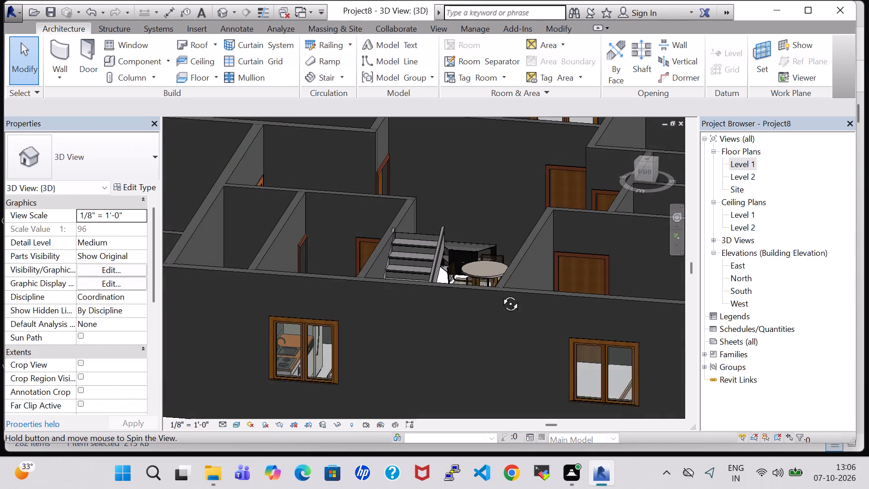
middle_click_drag(500, 293, 513, 287, "shift")
middle_click_drag(513, 287, 488, 289, "shift")
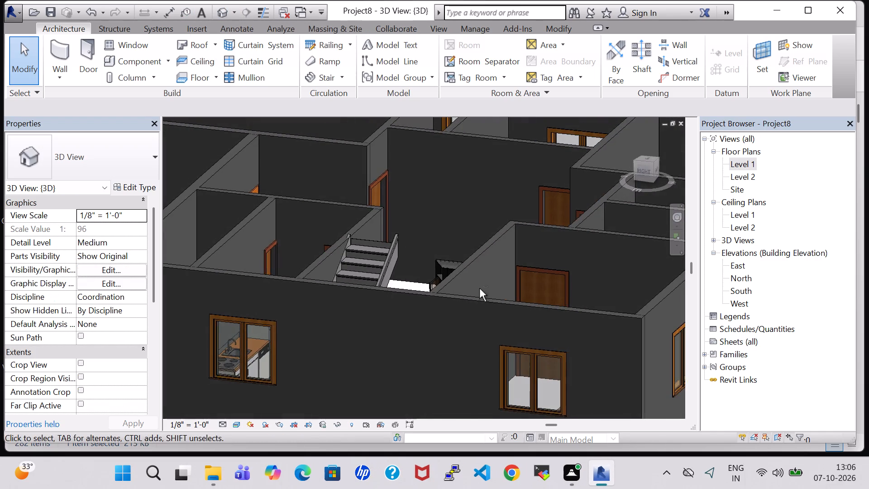
middle_click_drag(470, 286, 430, 281, "shift")
middle_click_drag(404, 278, 395, 309, "shift")
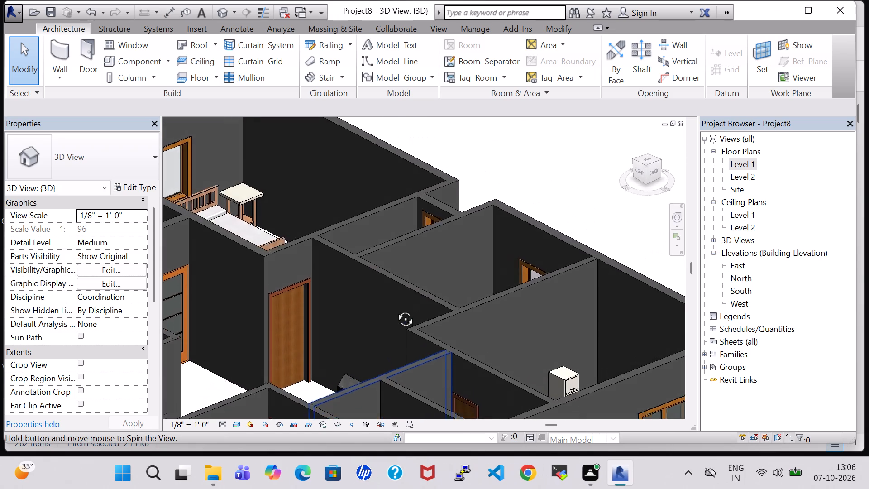
middle_click_drag(395, 309, 503, 373, "shift")
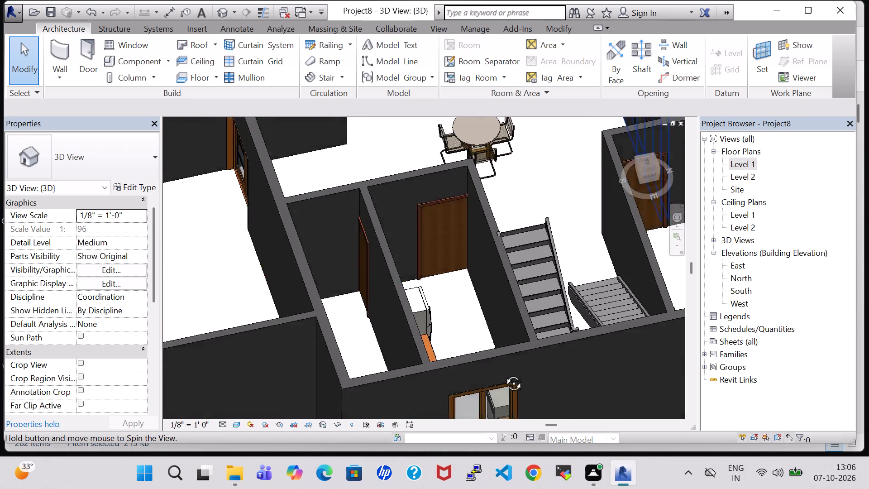
middle_click_drag(503, 373, 517, 323, "shift")
middle_click(517, 323, "shift")
middle_click_drag(517, 323, 498, 401, "shift")
Return to the Level 1 floor plan and save the project.
double_click(736, 167)
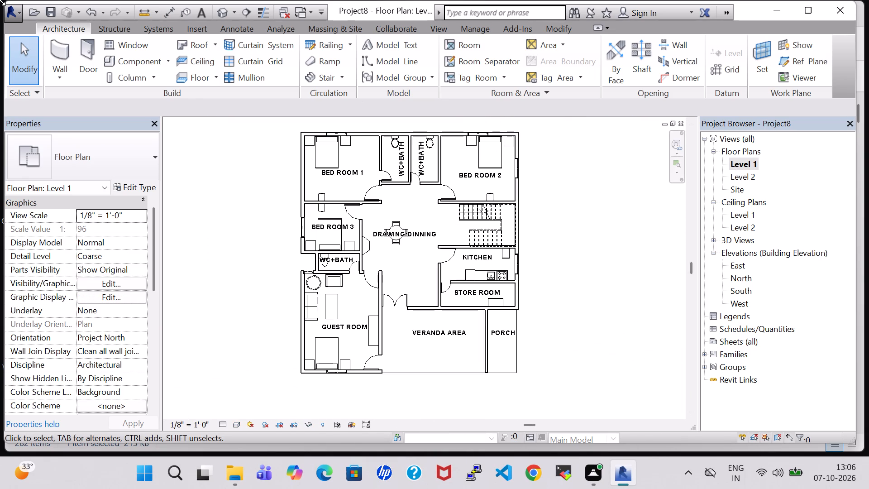
left_click(19, 13)
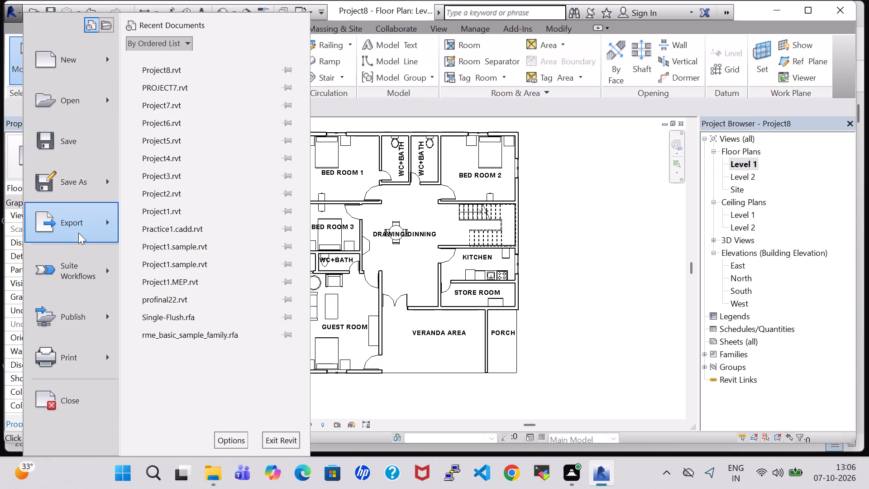
left_click(582, 266)
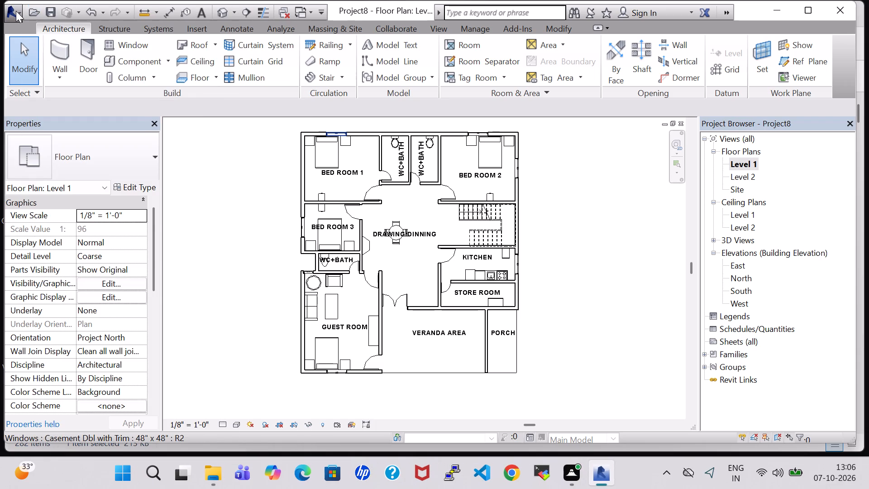
left_click(16, 11)
left_click(72, 154)
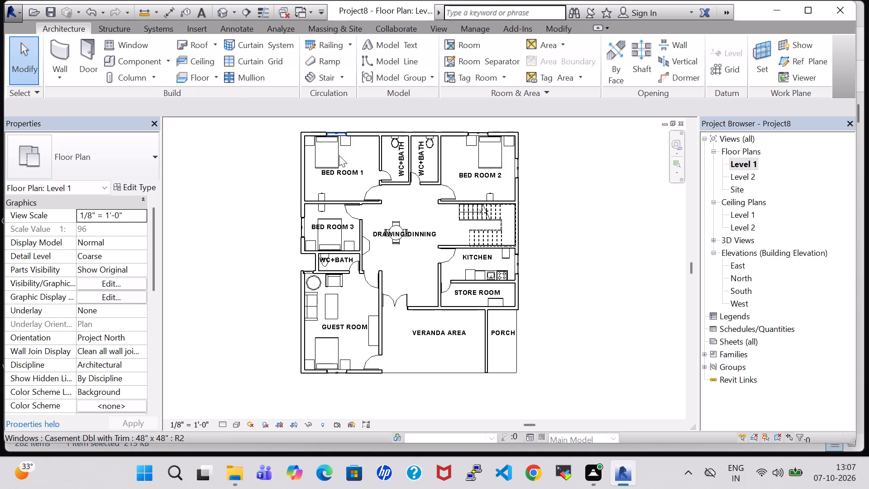
Move the DRAWING/DINNING room tag straight down so it sits clear below the round dining table.
left_click(413, 233)
key("Down")
key("Down")
key("Down")
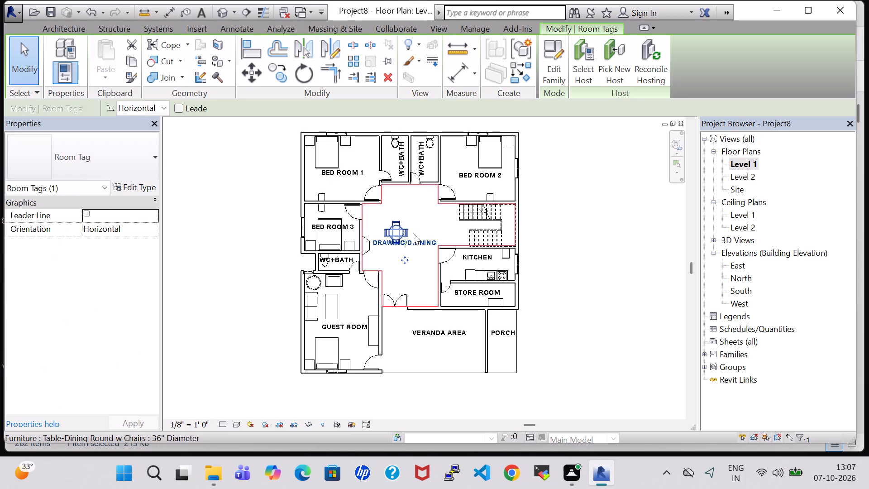
key("Down")
key("Down")
key("Down")
key("Right")
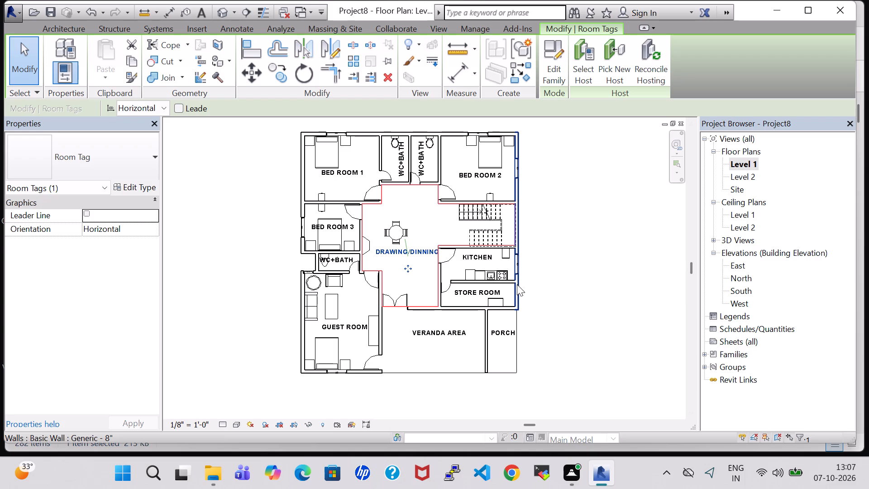
key("Left")
left_click(576, 249)
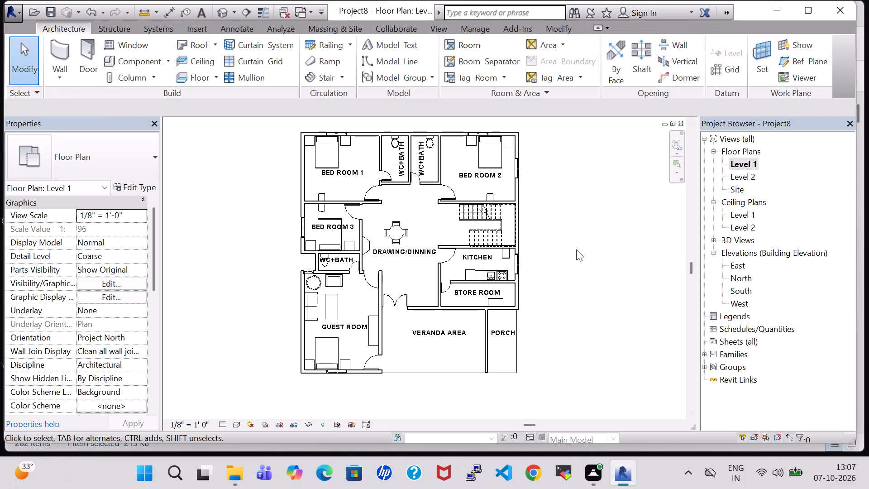
Save the project with the repositioned room tag.
left_click(18, 12)
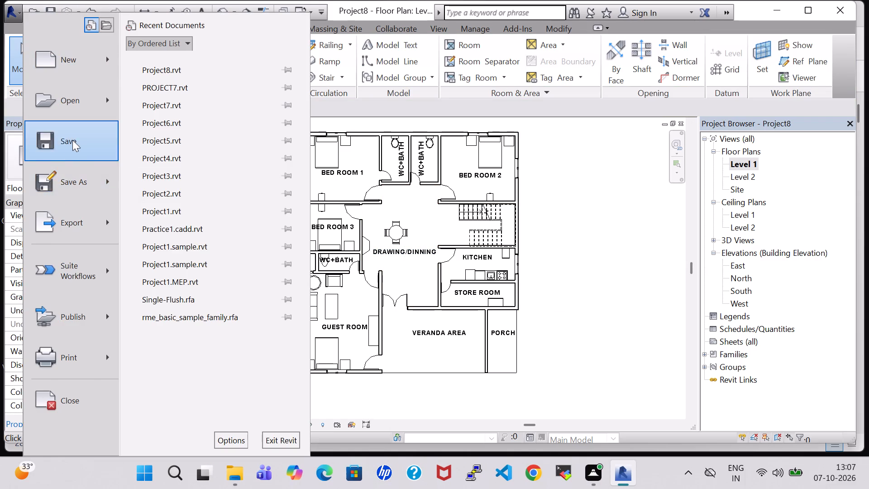
left_click(72, 140)
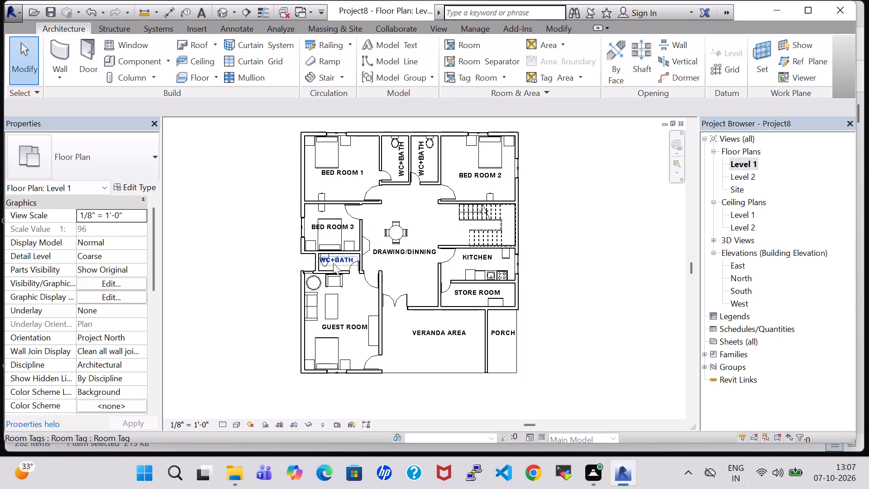
left_click(589, 237)
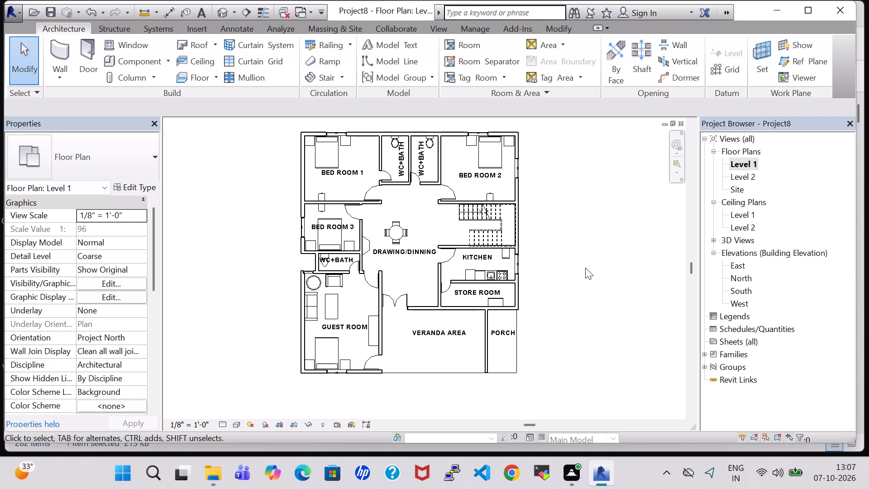
From the 3D view, export the house model as an IFC 2x3 file named Project8 in the work folder.
left_click(219, 17)
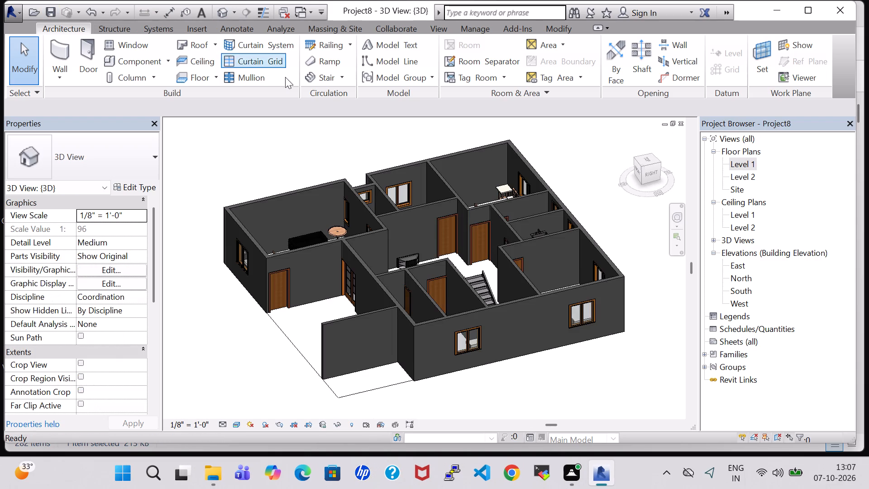
middle_click_drag(568, 399, 522, 345, "shift")
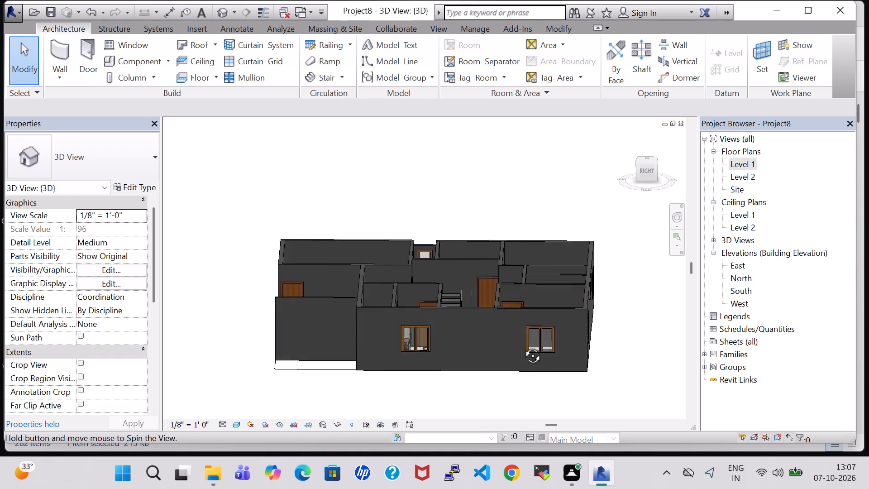
middle_click_drag(522, 345, 447, 396, "shift")
middle_click_drag(454, 258, 535, 244)
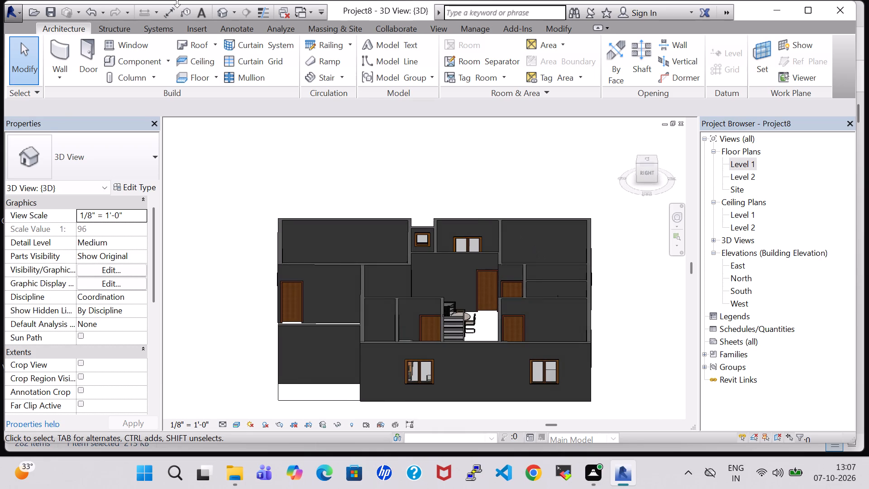
left_click(19, 16)
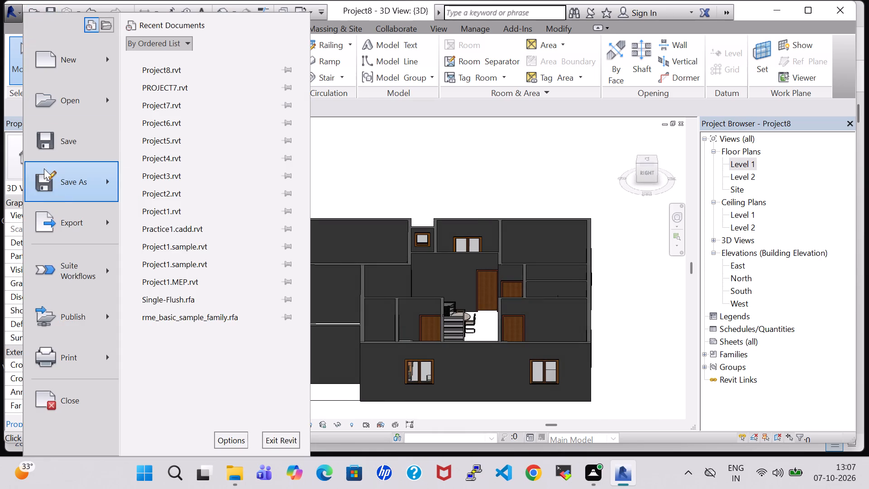
left_click(87, 224)
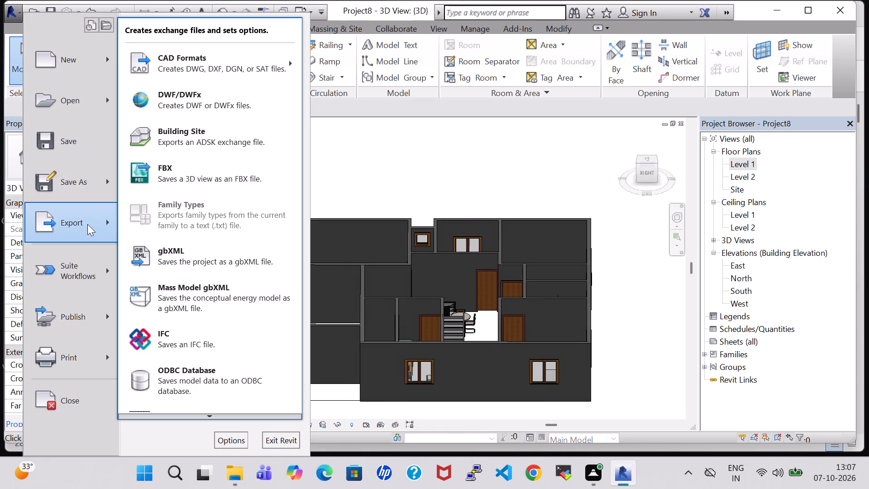
left_click(192, 350)
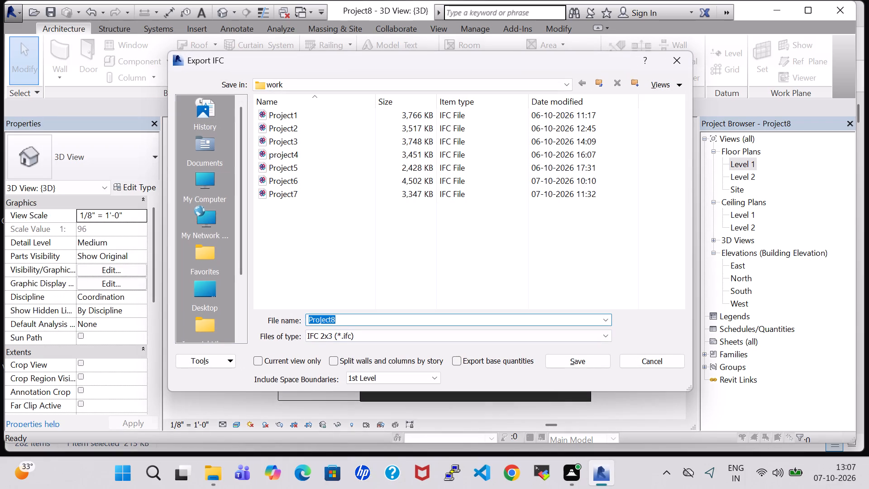
left_click(587, 361)
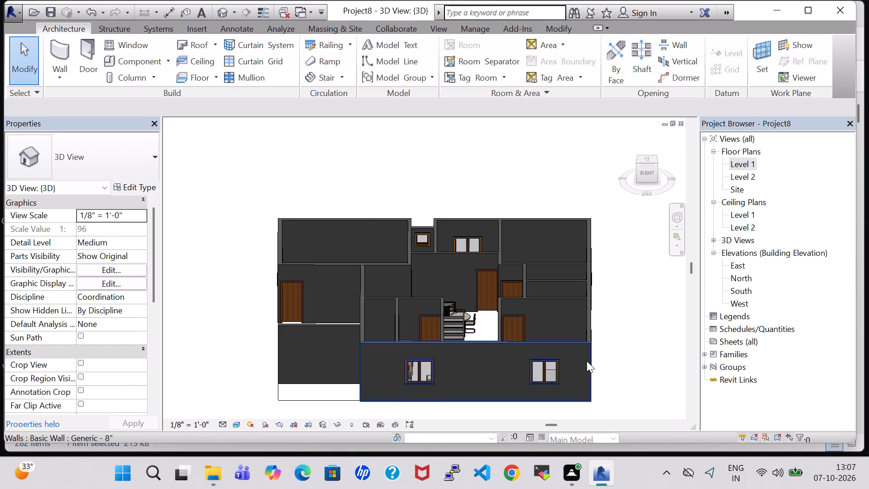
left_click(615, 344)
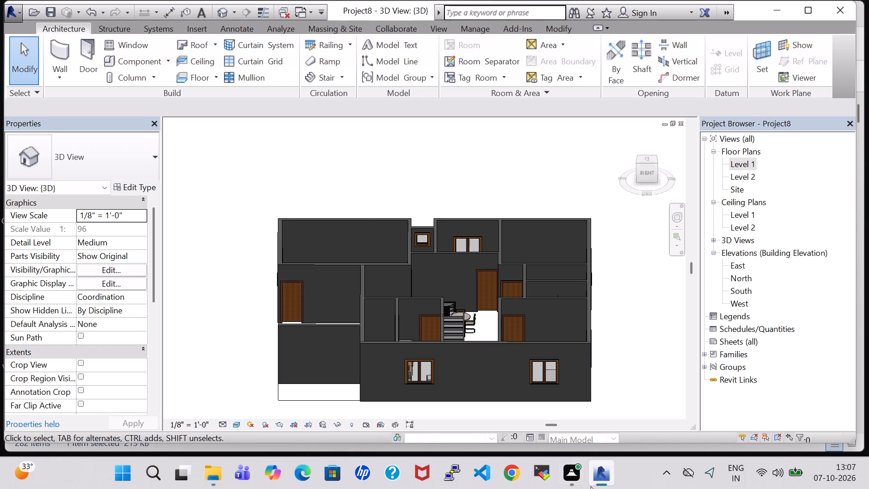